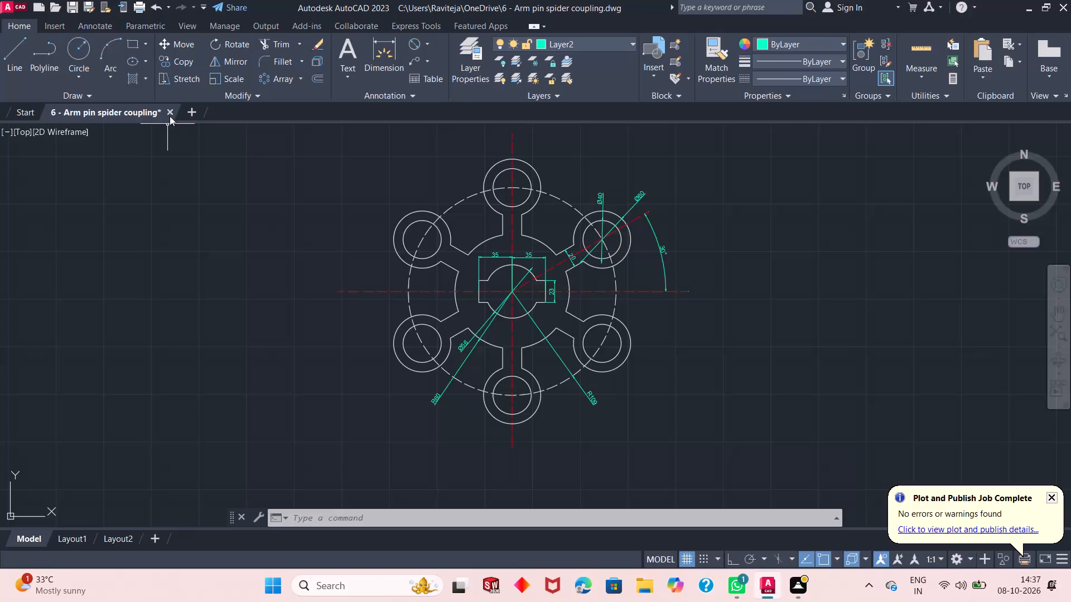
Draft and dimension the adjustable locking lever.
Close the Arm pin spider coupling drawing and start a new blank drawing.
left_click(170, 115)
left_click(564, 327)
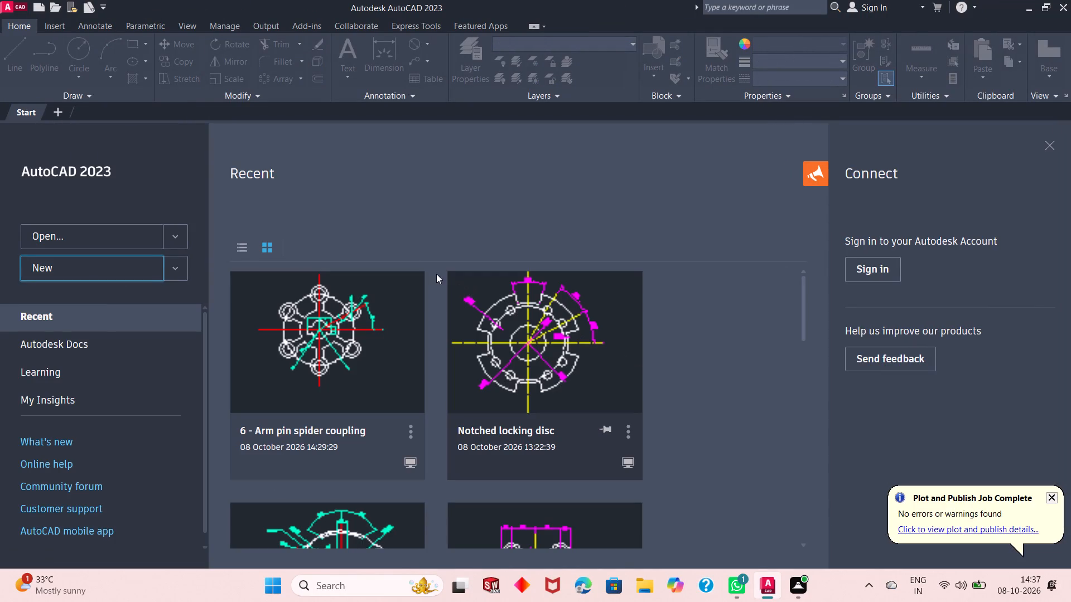
left_click(99, 271)
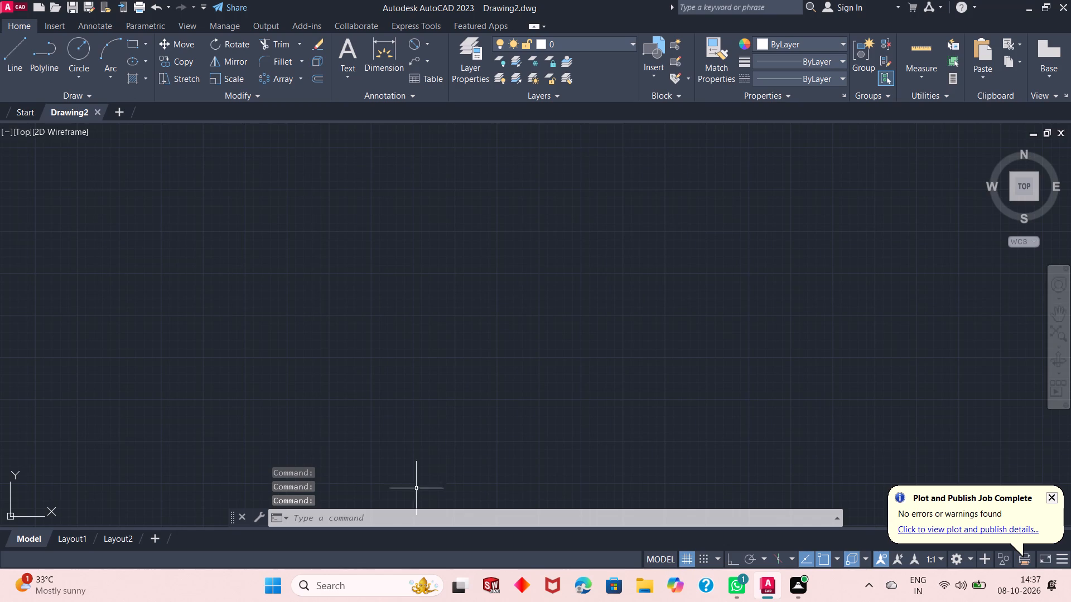
Turn on log file recording with the LOGFILEON command.
left_click(317, 522)
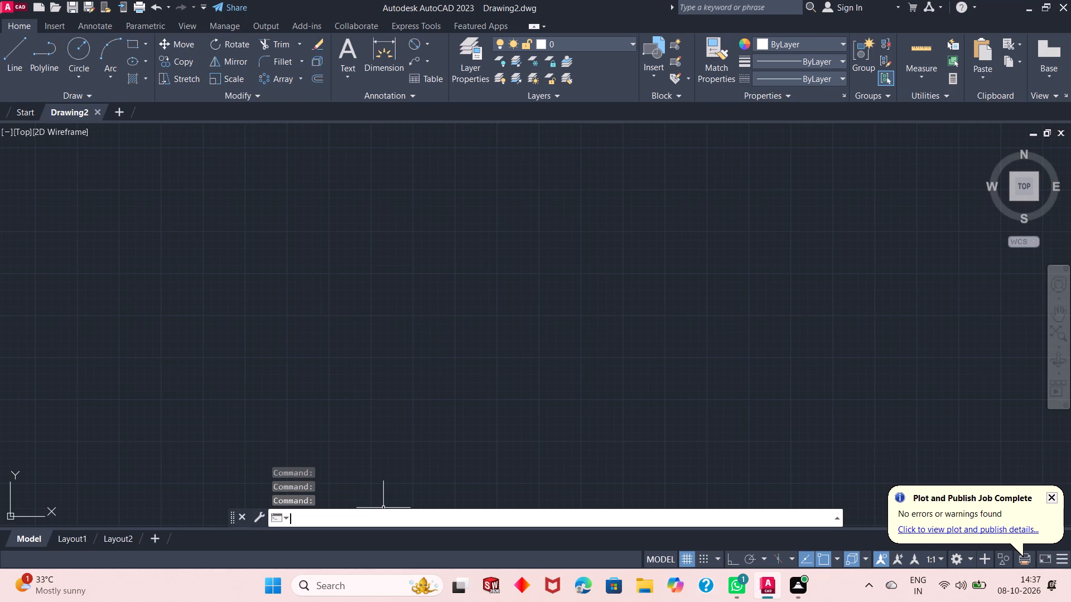
type("log")
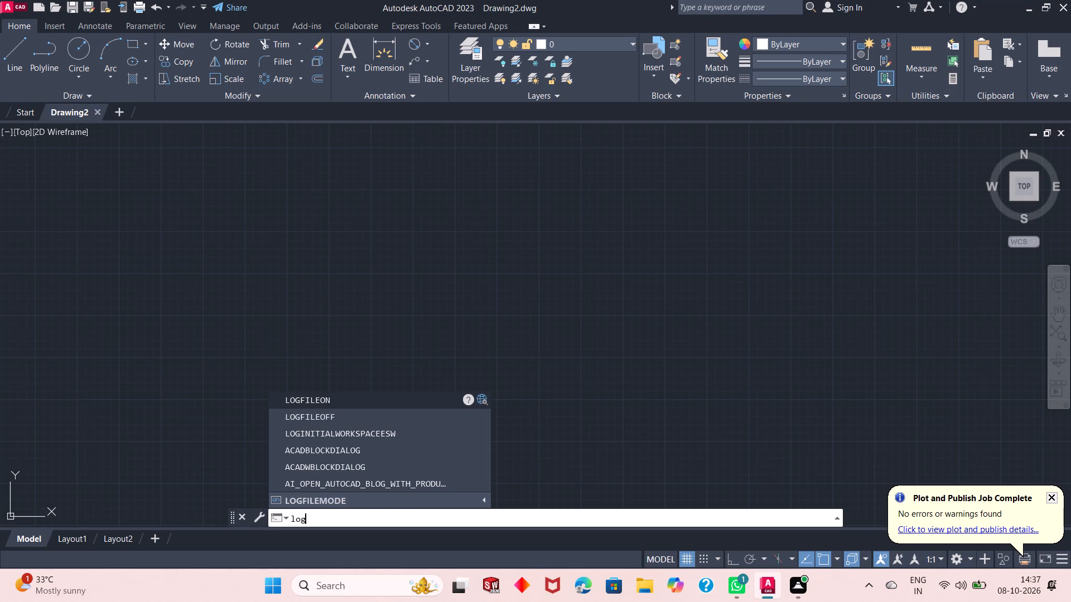
left_click(350, 401)
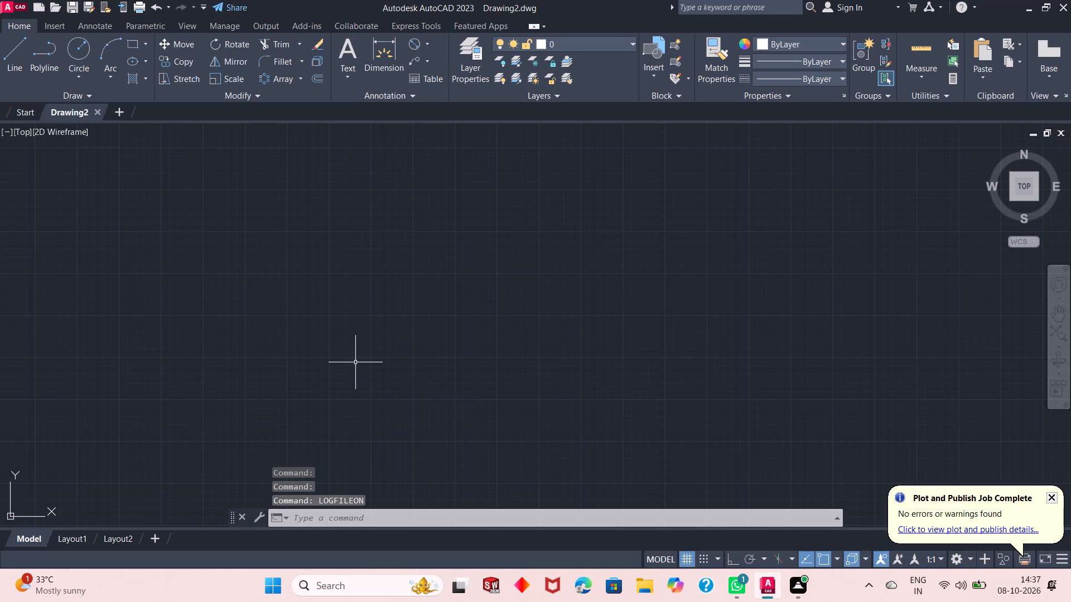
Set the model space limits from lower corner 0,0 to upper corner 100,100.
type("lim")
key("Return")
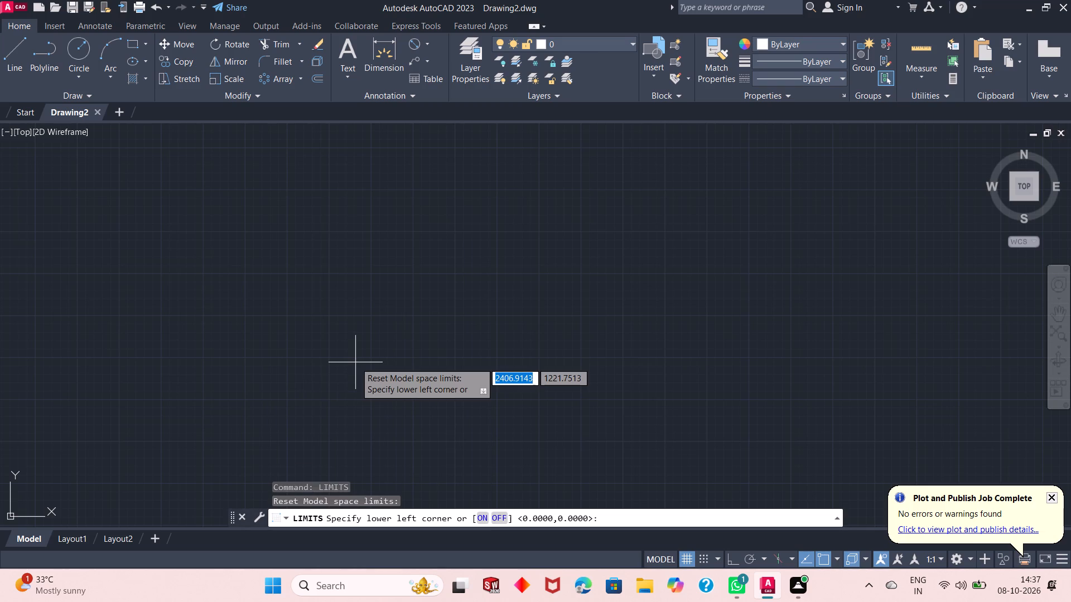
type("0,0")
key("Return")
type("100,")
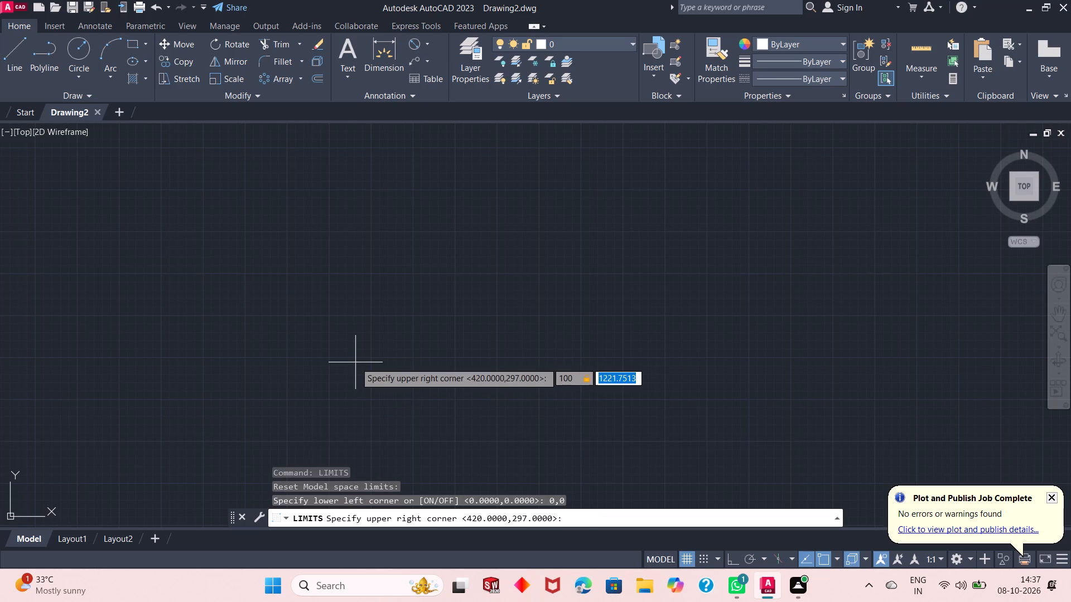
type("100")
key("Return")
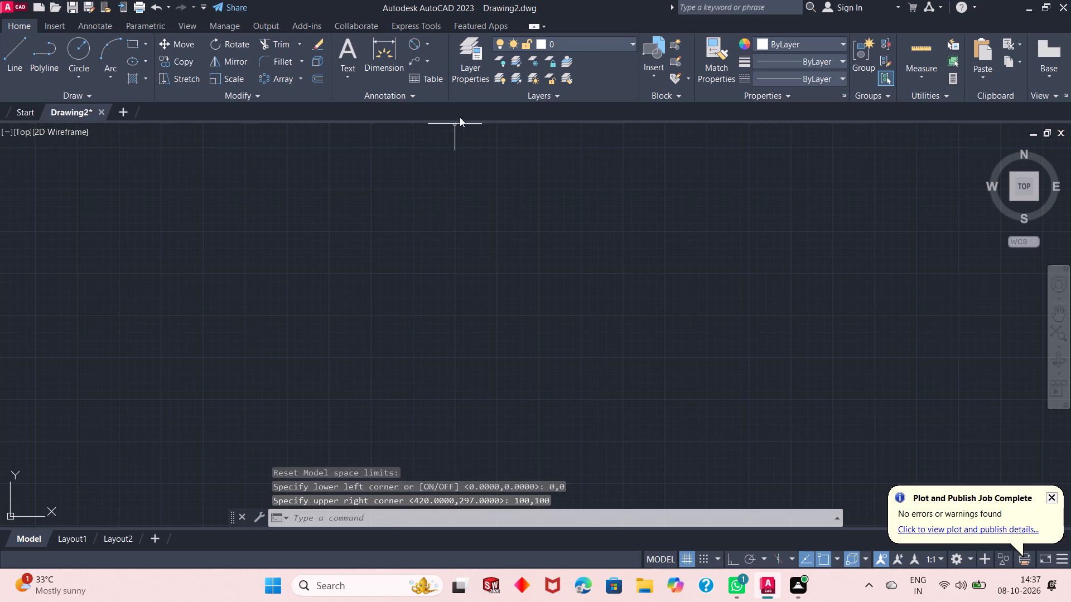
Create three new layers with their default names, Layer1, Layer2 and Layer3.
left_click(470, 72)
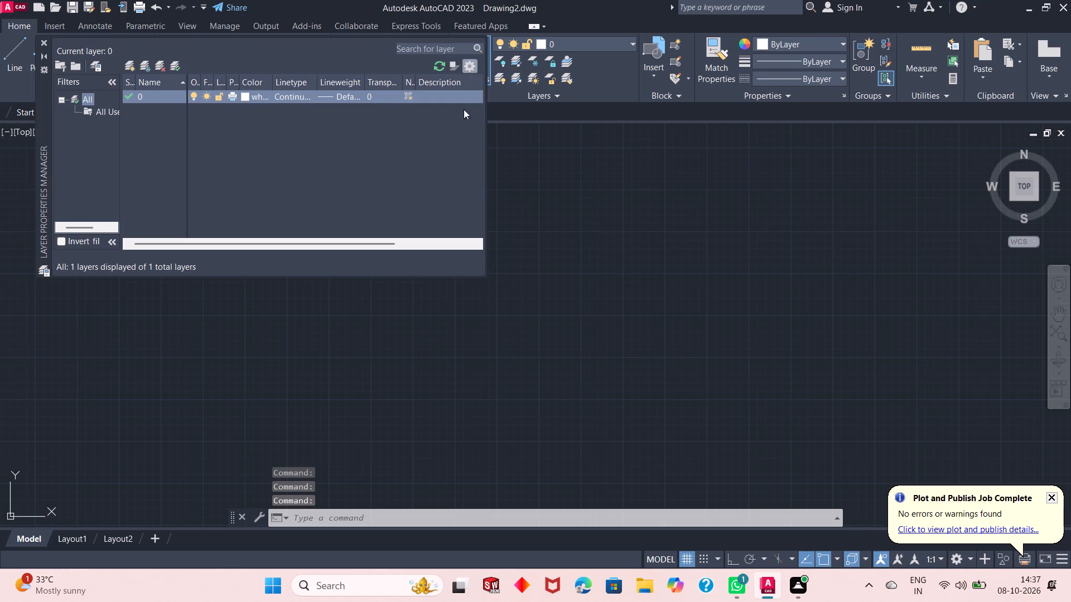
left_click(136, 65)
left_click(134, 66)
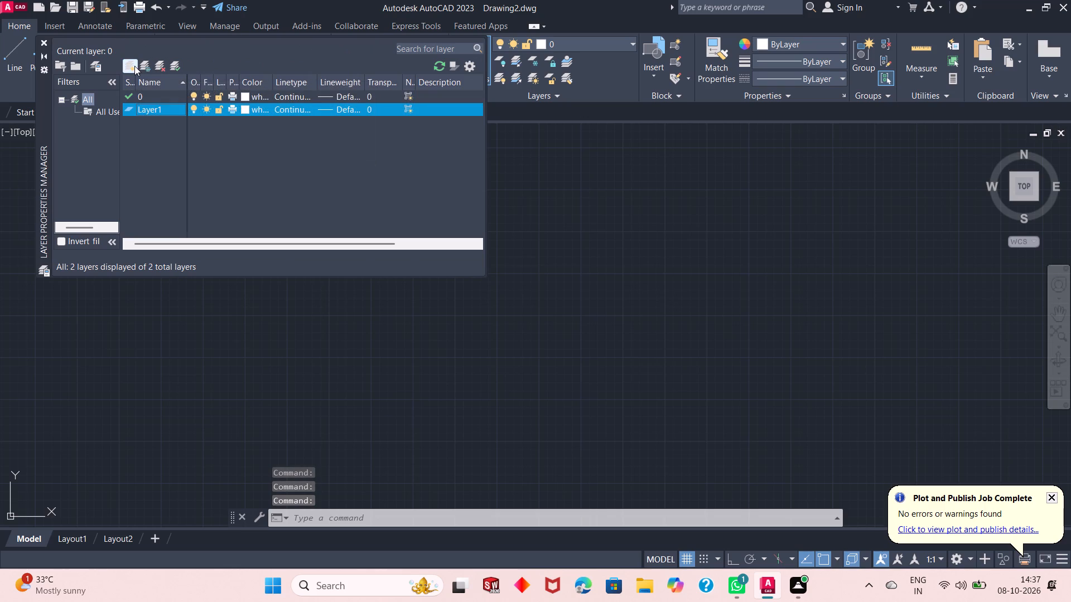
left_click(134, 66)
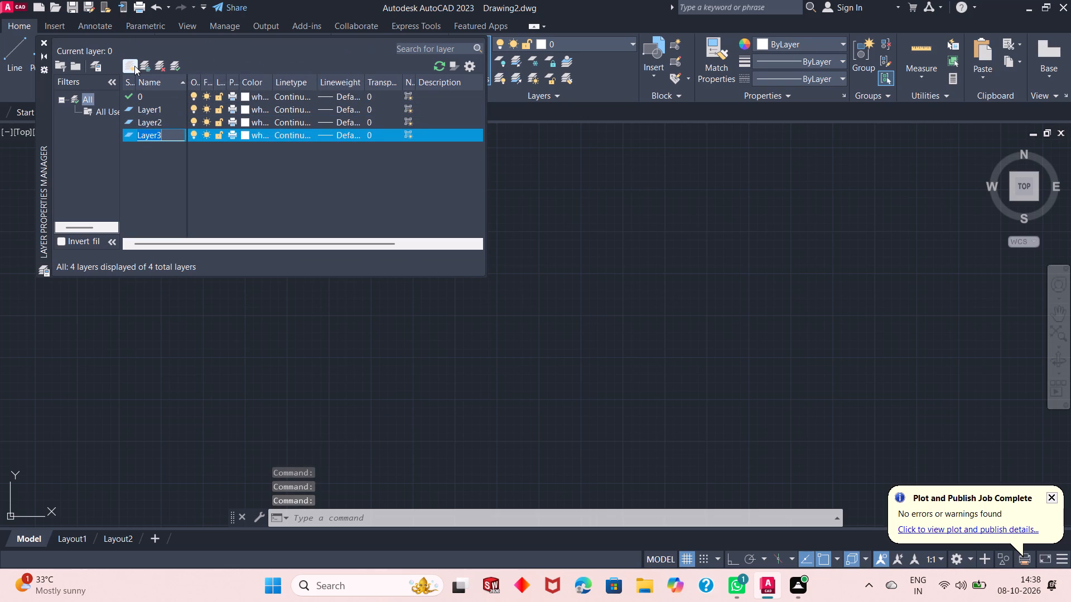
key("Escape")
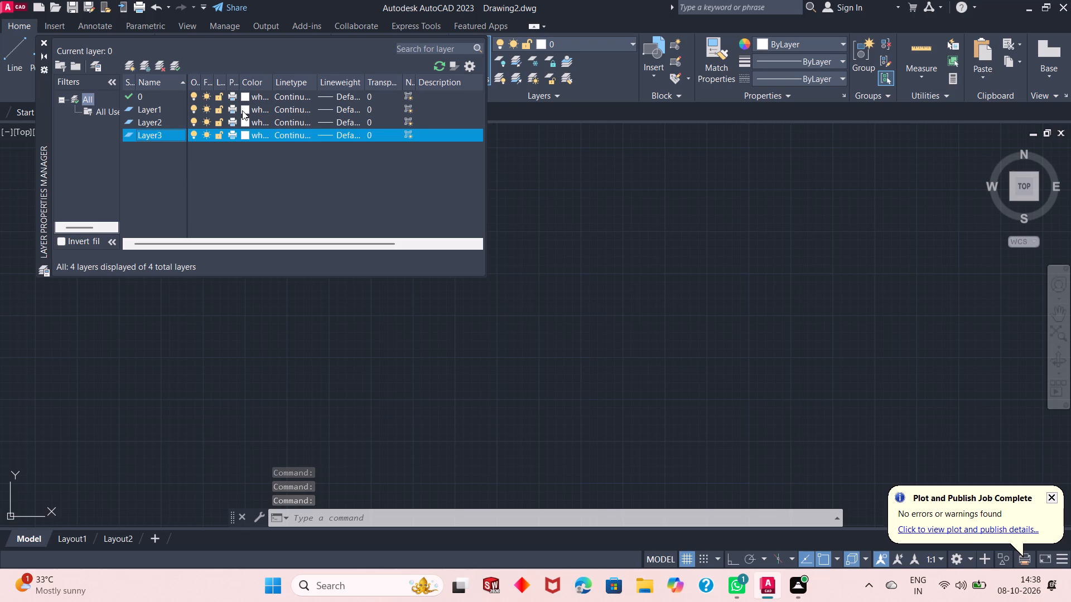
Set the colour of Layer1 to yellow.
left_click(242, 110)
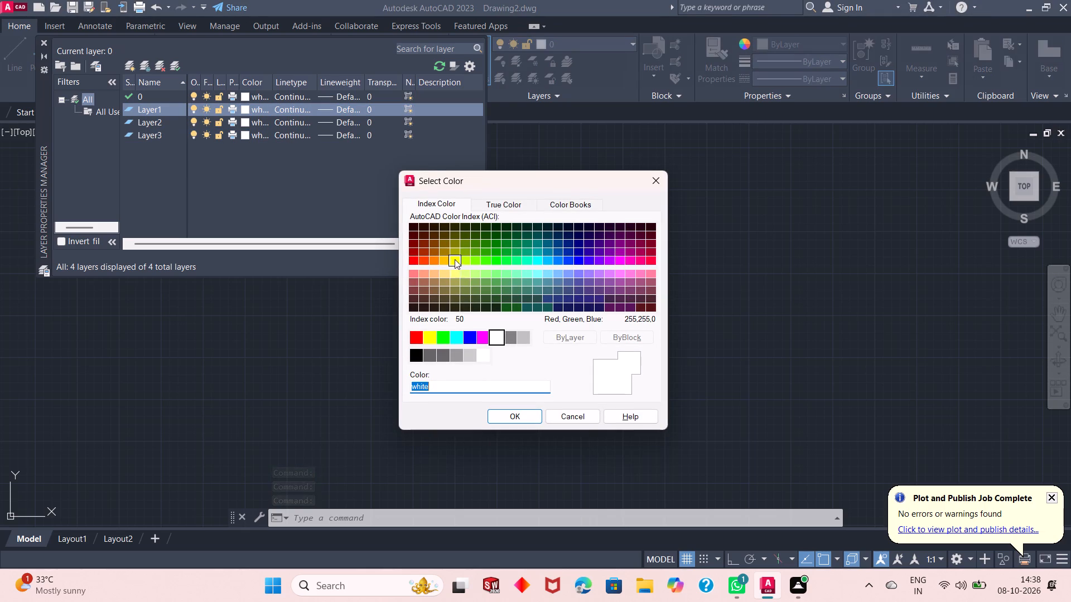
left_click(454, 259)
left_click(427, 337)
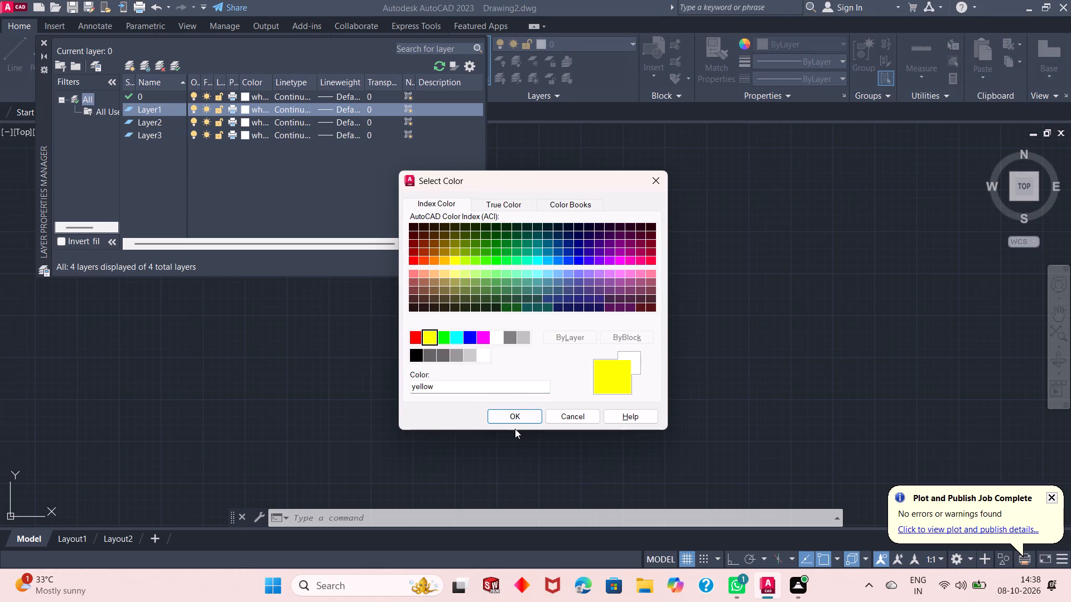
left_click(514, 409)
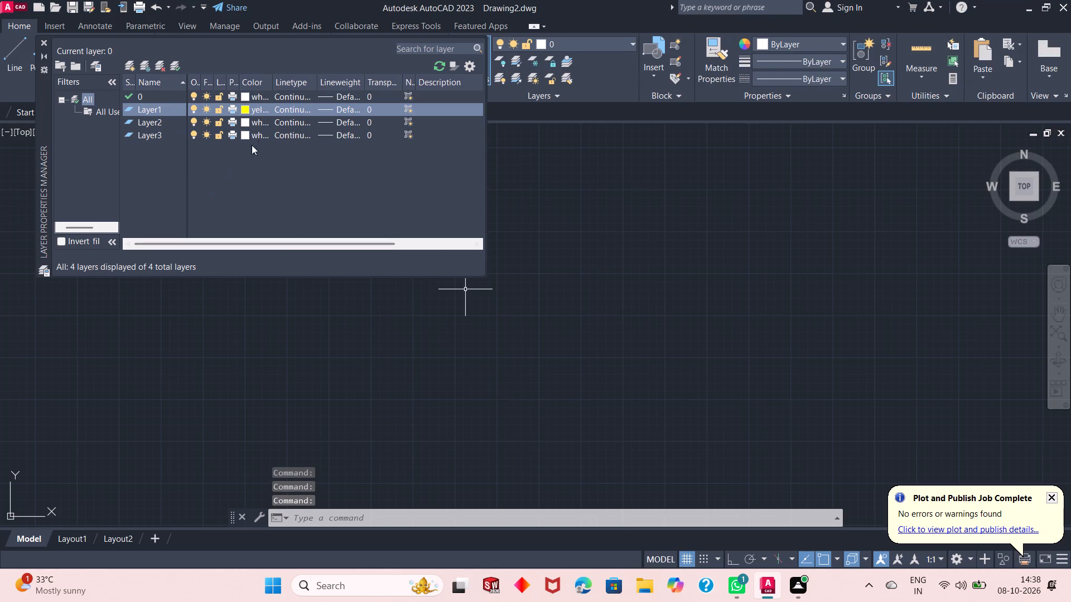
Load the ACAD_ISO02W100 ISO dash linetype and assign it to Layer1.
left_click(288, 111)
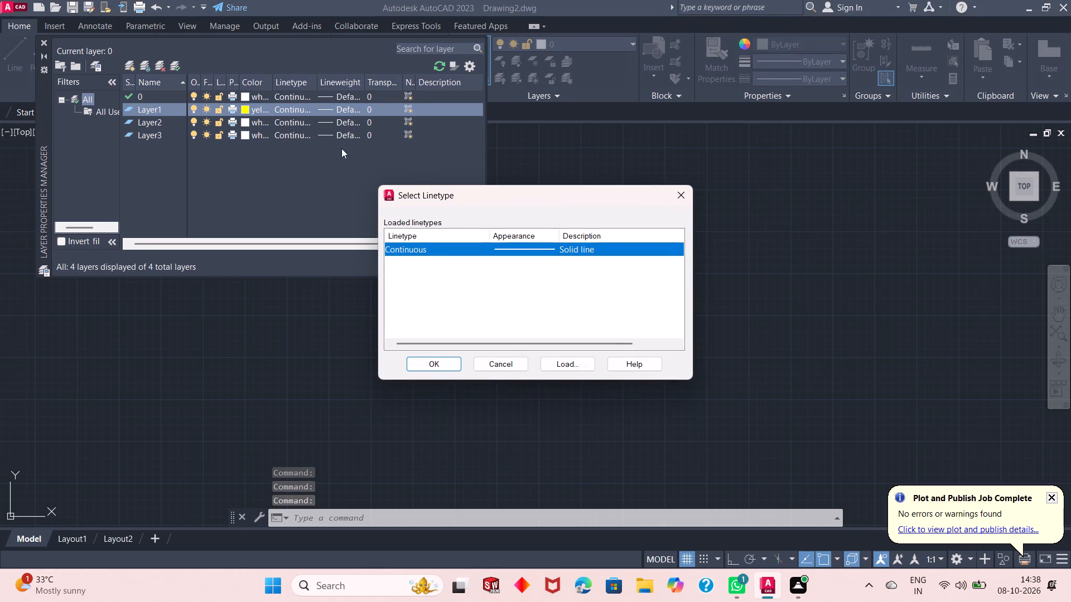
left_click(551, 365)
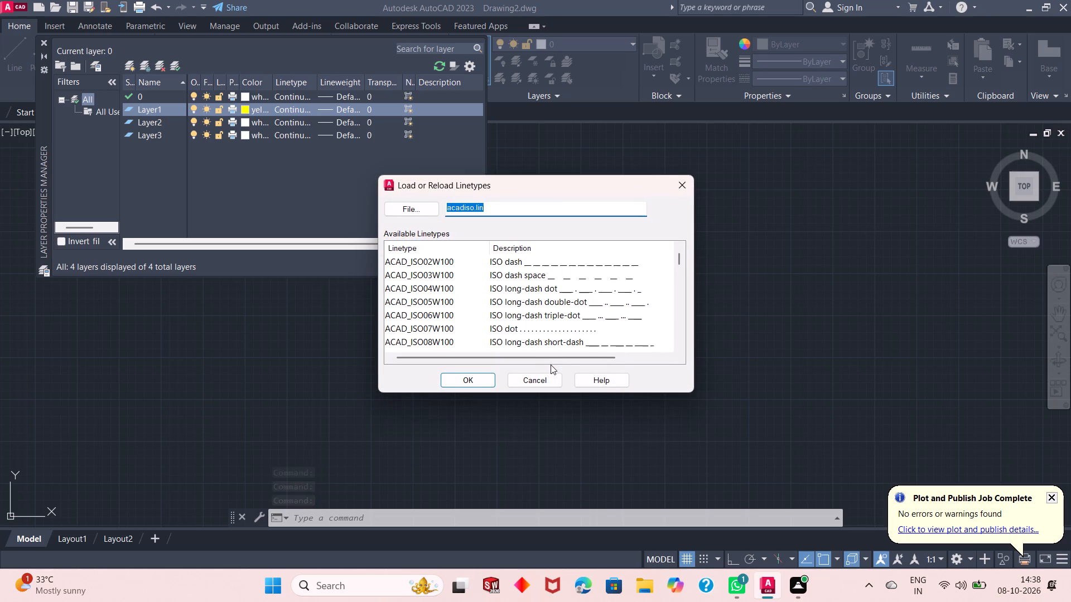
left_click(588, 269)
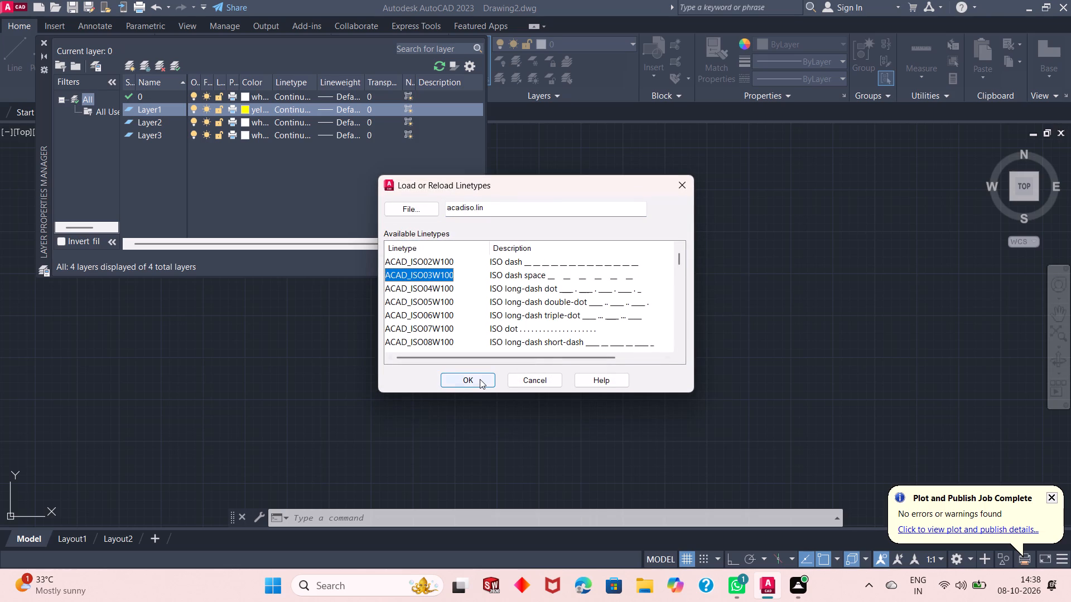
left_click(506, 263)
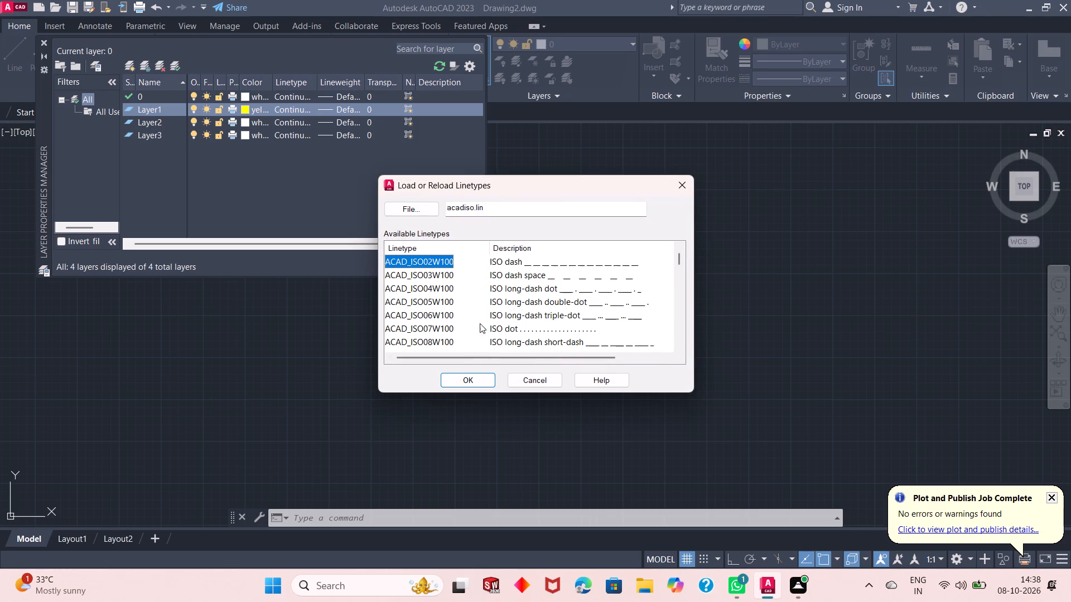
left_click(464, 378)
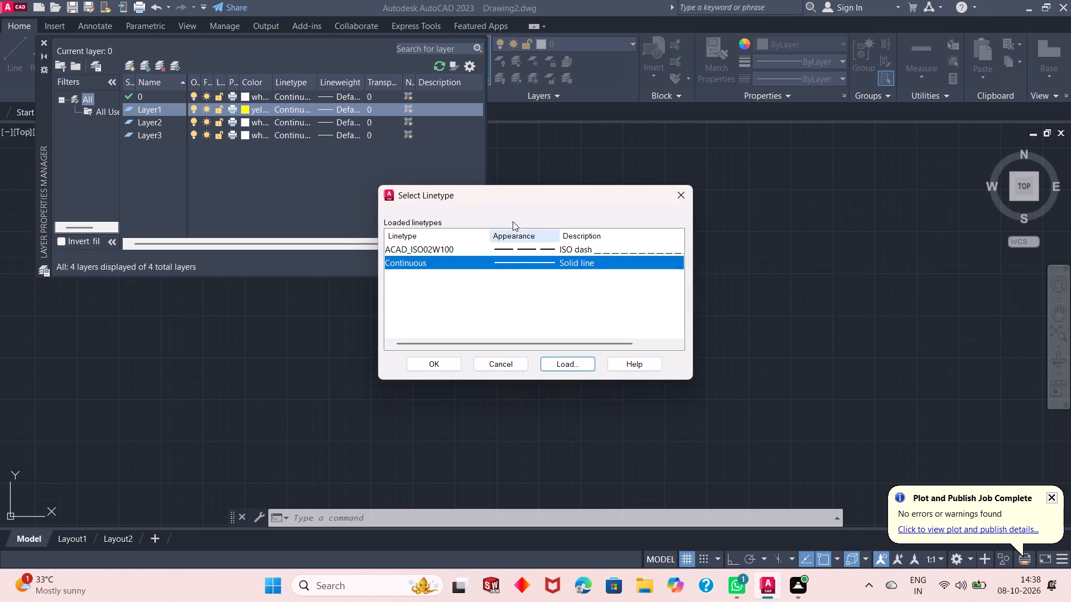
left_click(510, 246)
left_click(438, 363)
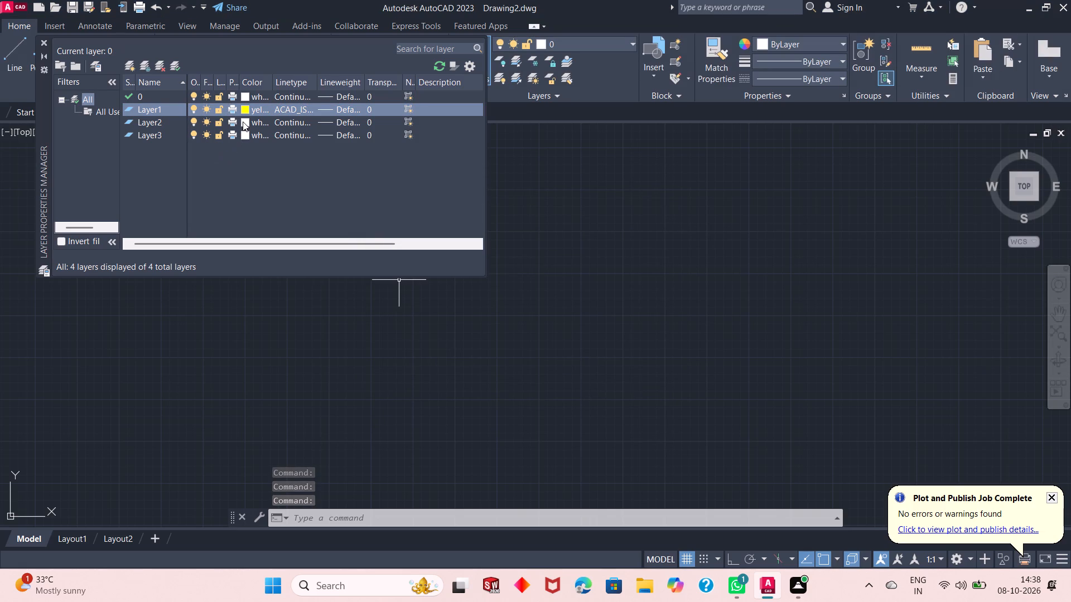
Set the colour of Layer2 to magenta.
left_click(243, 122)
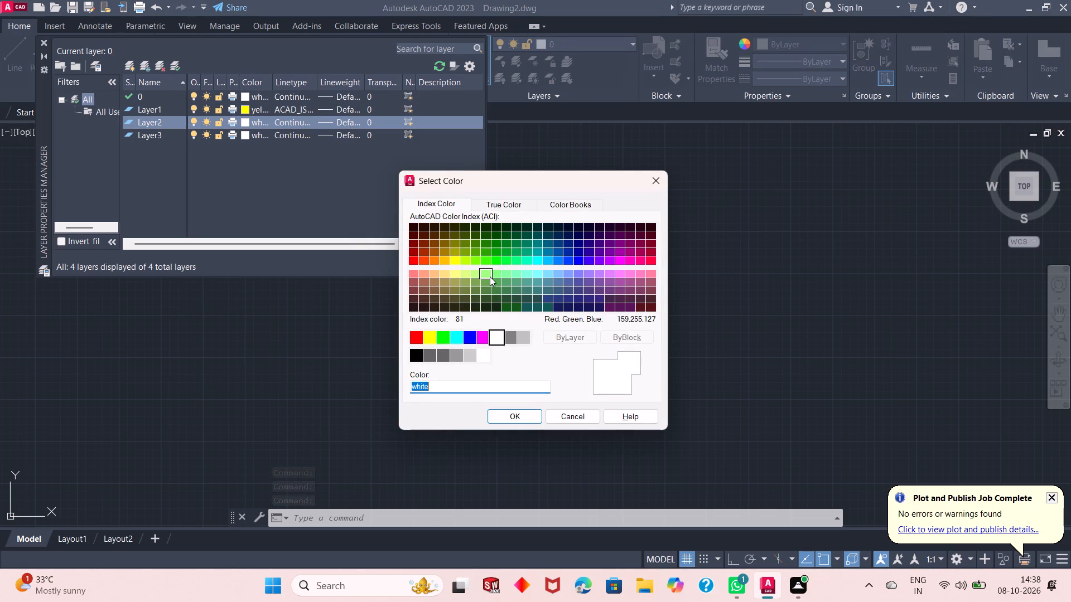
left_click(485, 342)
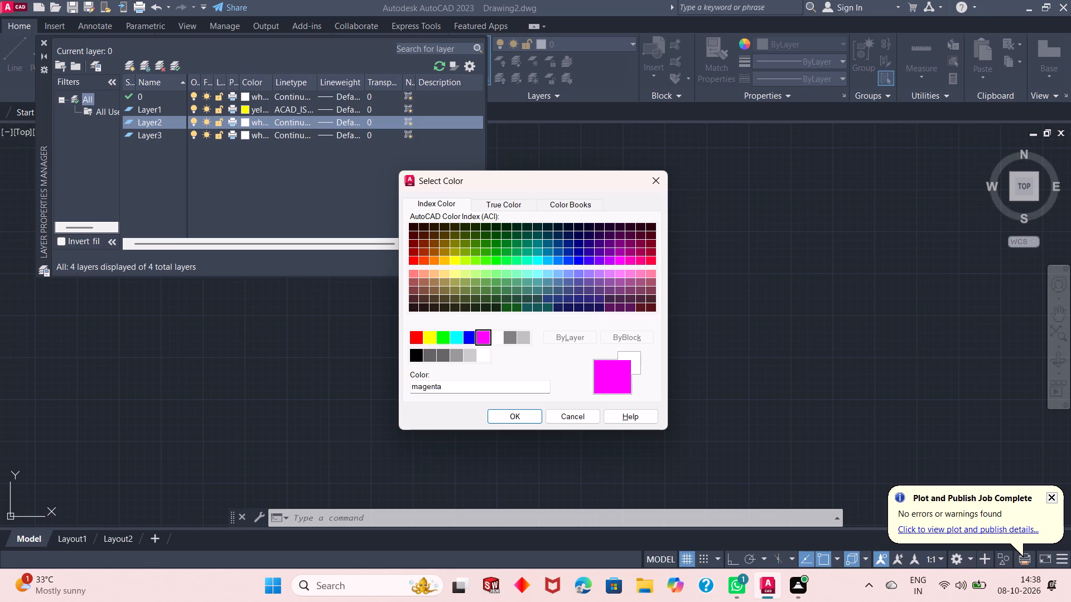
left_click(524, 416)
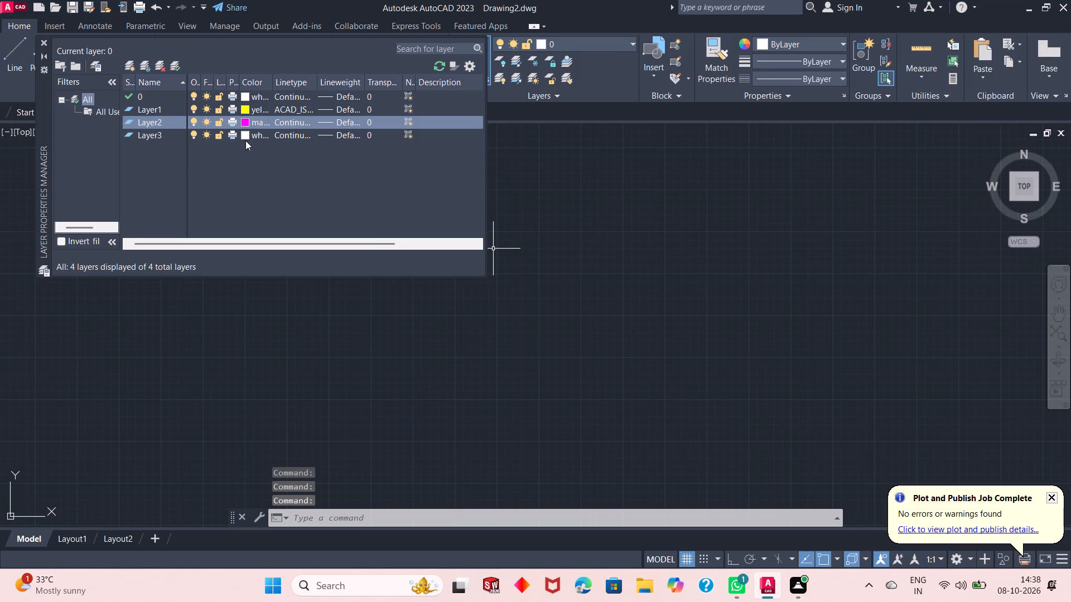
Assign the ACAD_ISO02W100 linetype to Layer3, make it the current layer and close the layer manager.
left_click(278, 136)
left_click(513, 248)
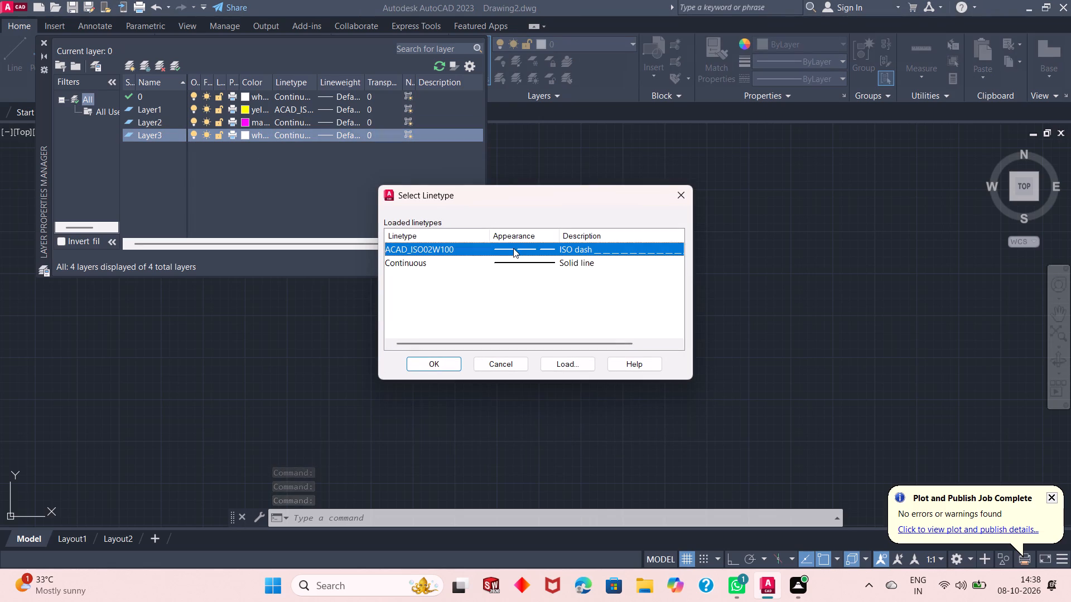
left_click(428, 366)
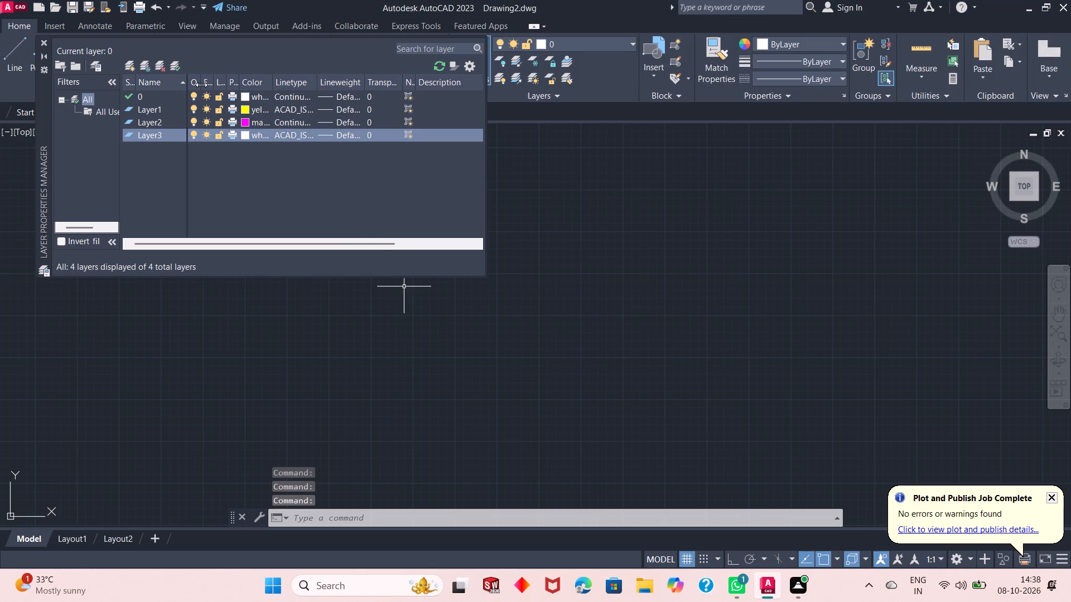
left_click(175, 71)
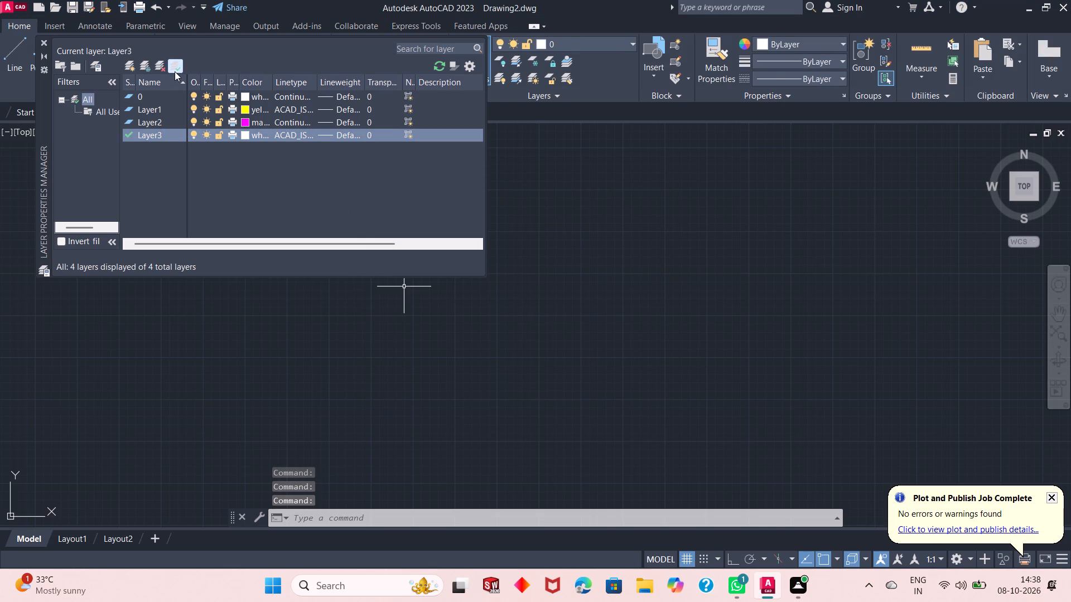
left_click(45, 41)
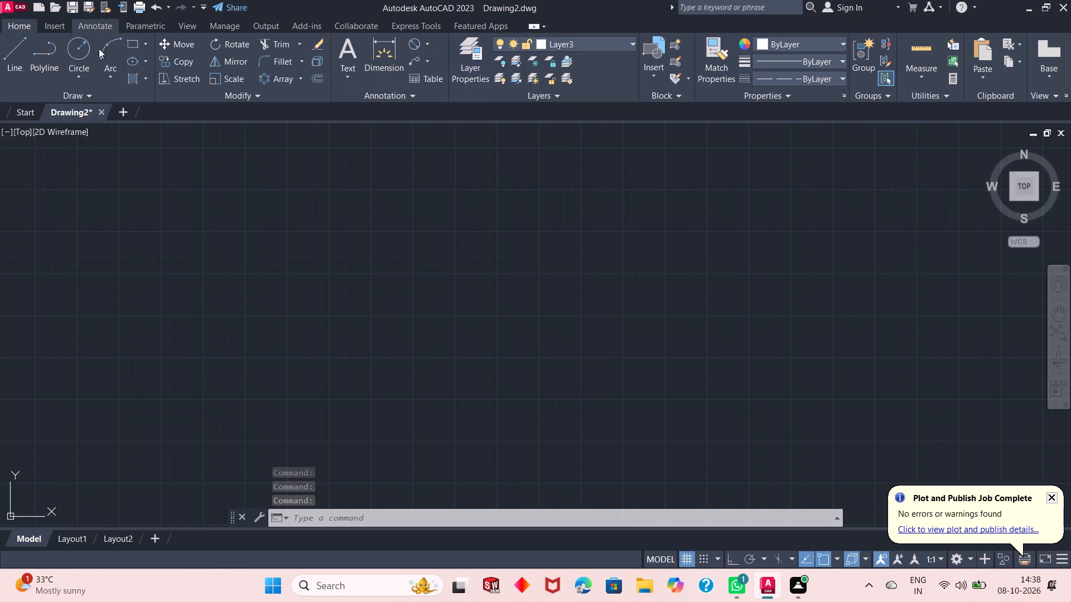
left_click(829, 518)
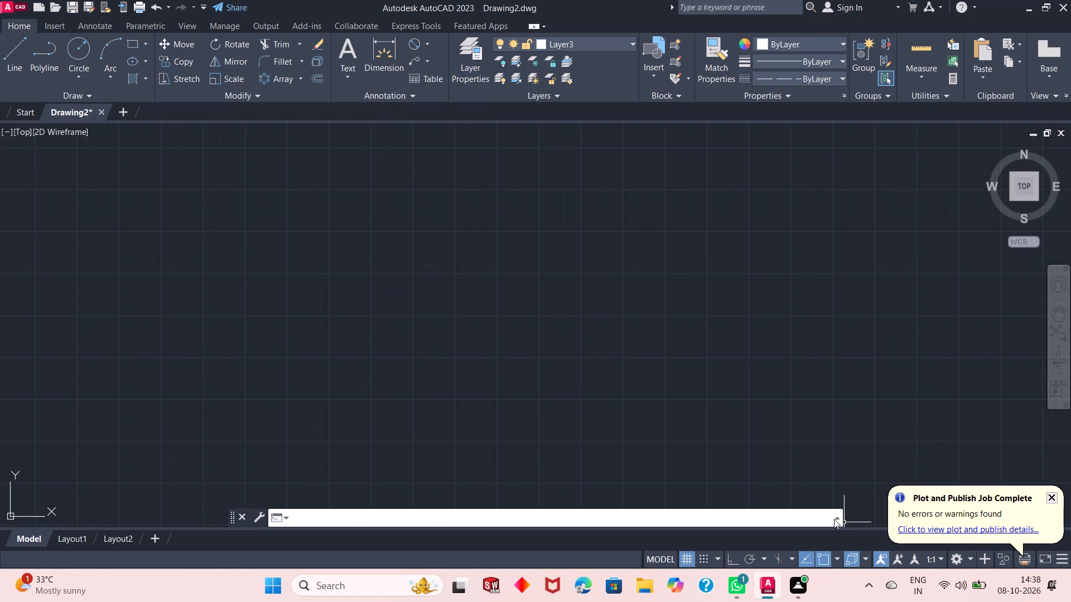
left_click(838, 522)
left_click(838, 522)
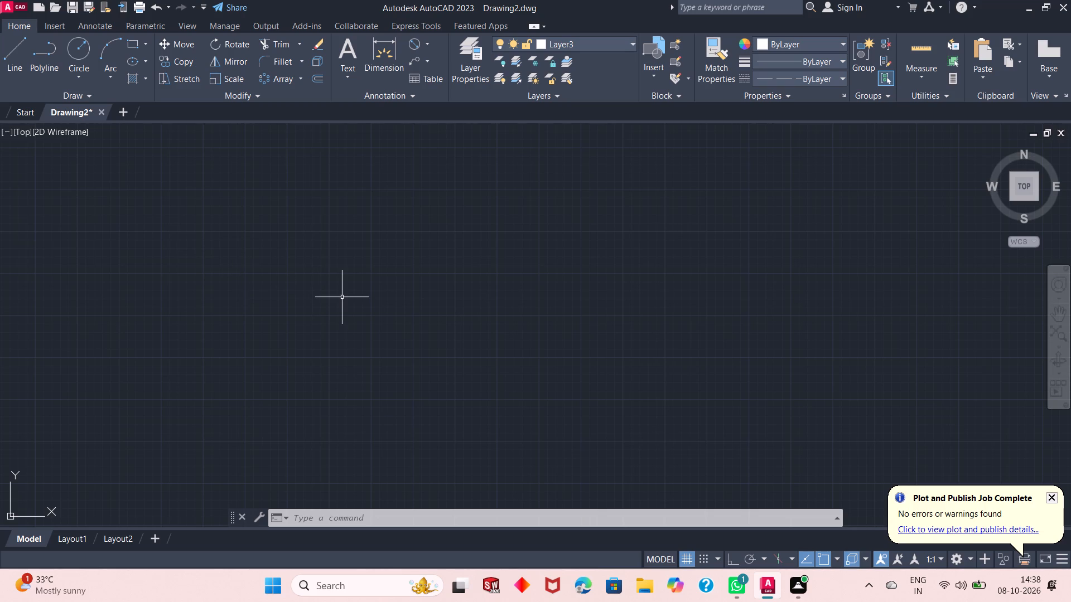
Make layer 0 the current layer for drawing a circle.
left_click(75, 50)
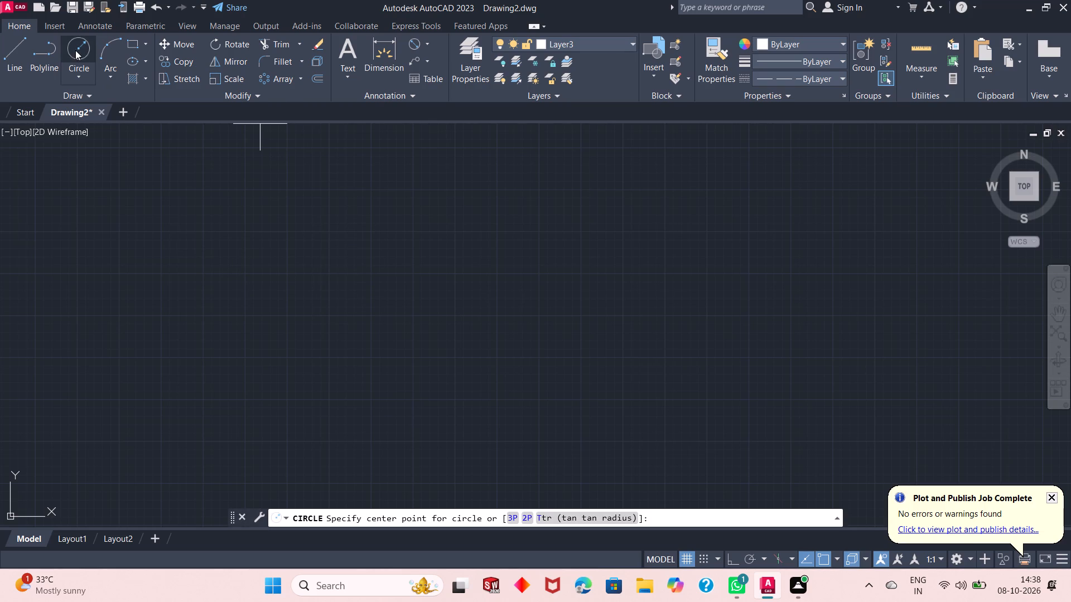
left_click(601, 46)
left_click(600, 59)
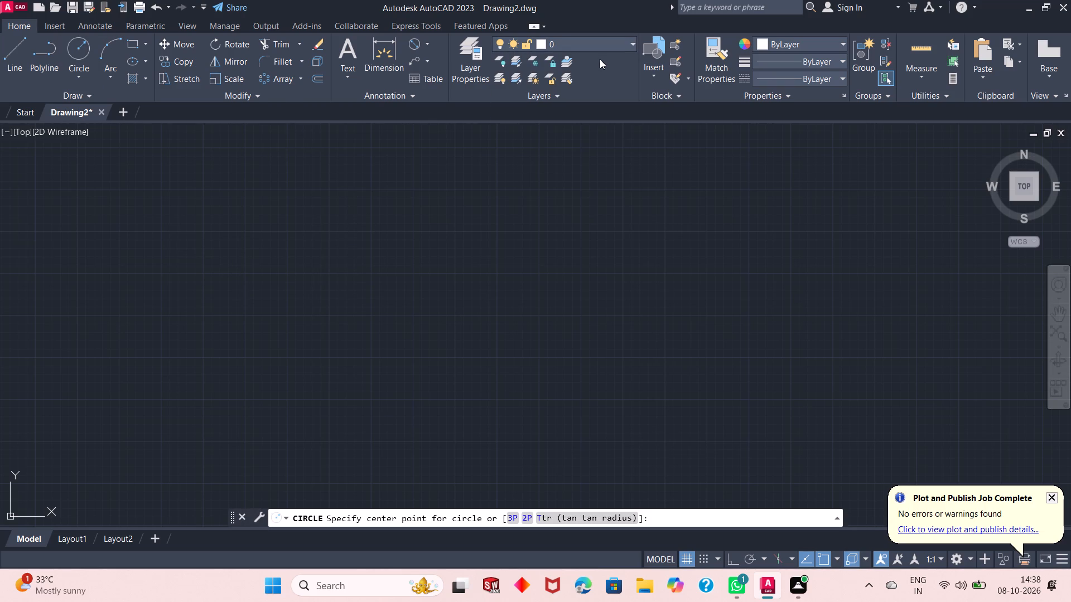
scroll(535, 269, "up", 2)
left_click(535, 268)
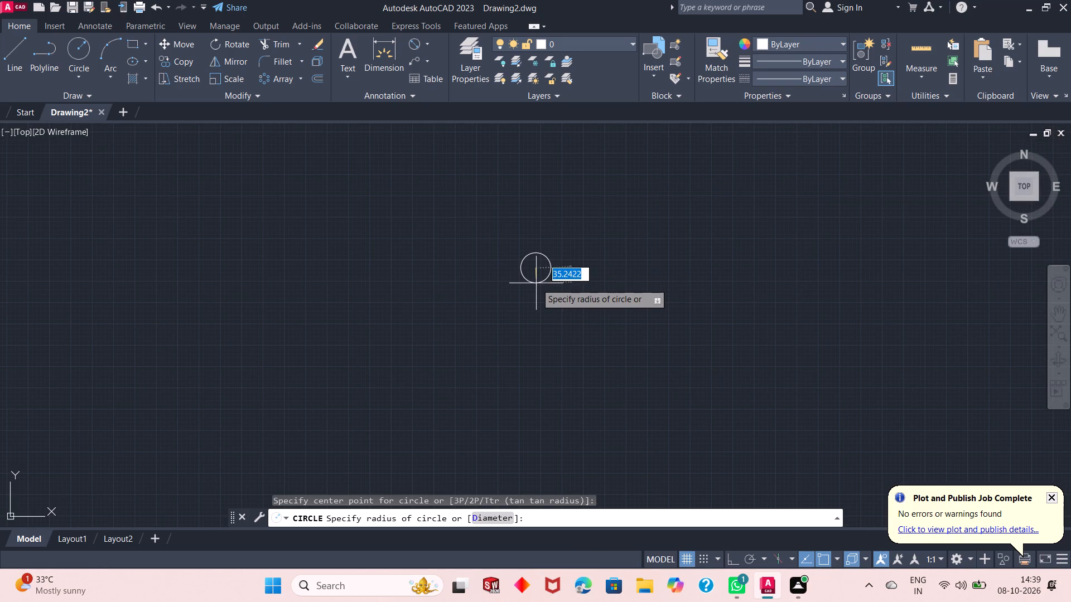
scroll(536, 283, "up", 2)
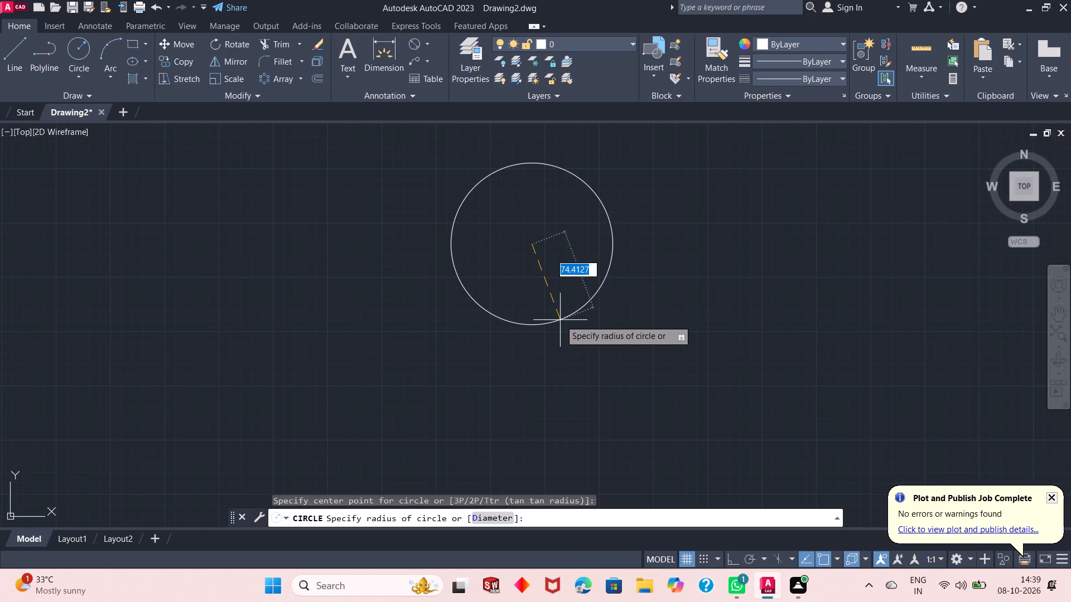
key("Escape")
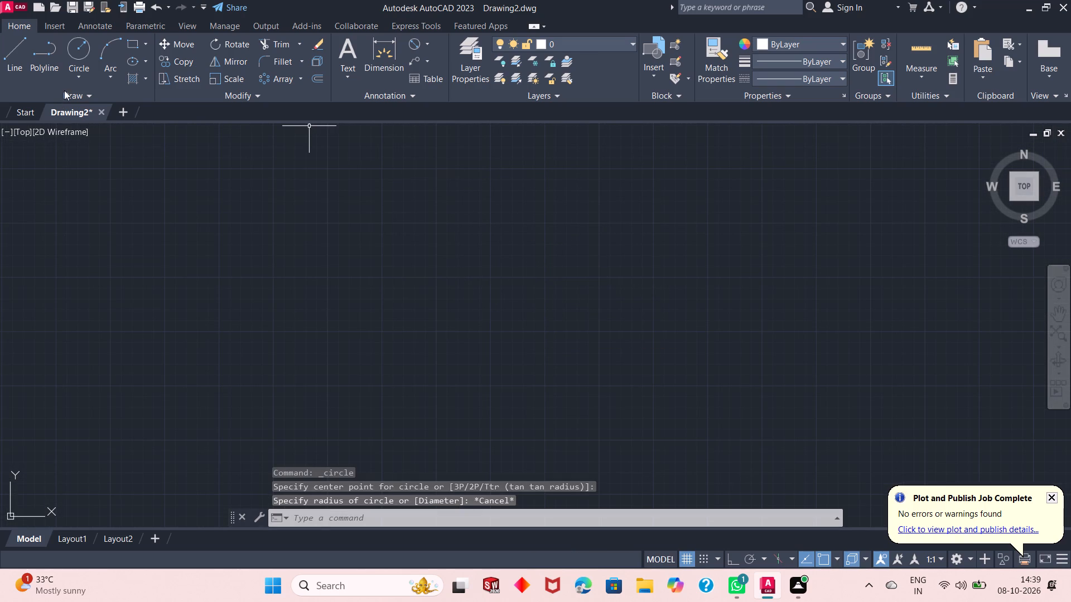
Draw a circle of diameter 59 in the middle of the drawing area using Center, Diameter.
left_click(80, 82)
left_click(88, 129)
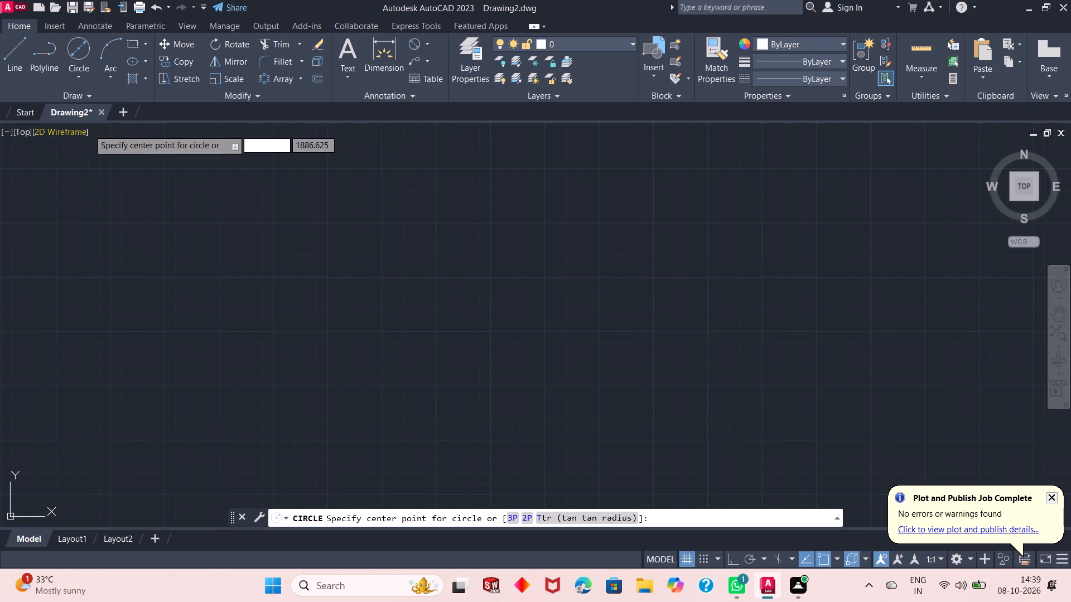
left_click(531, 300)
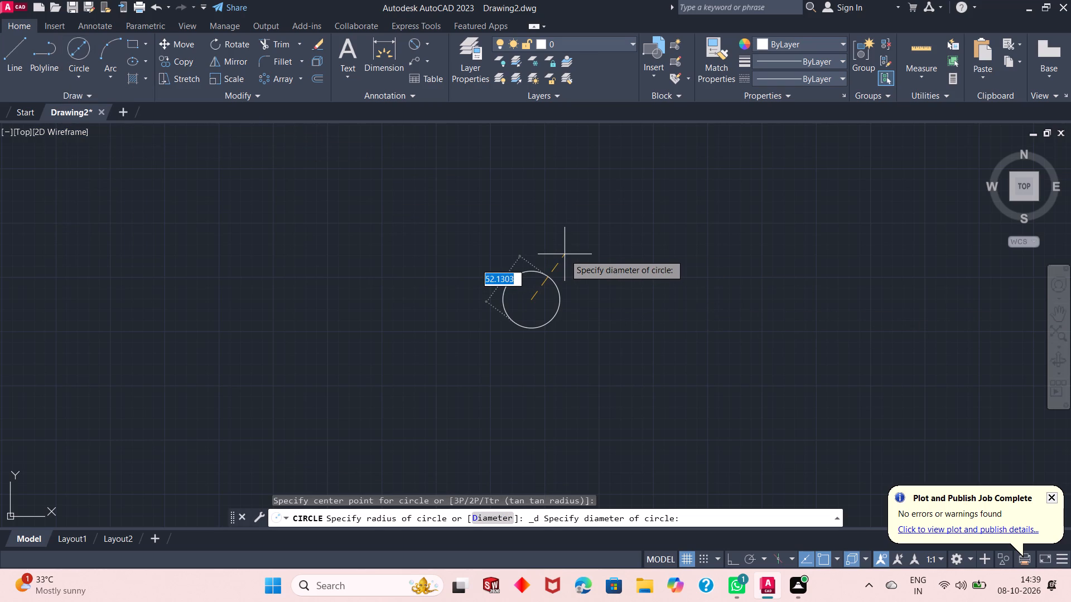
key("5")
key("9")
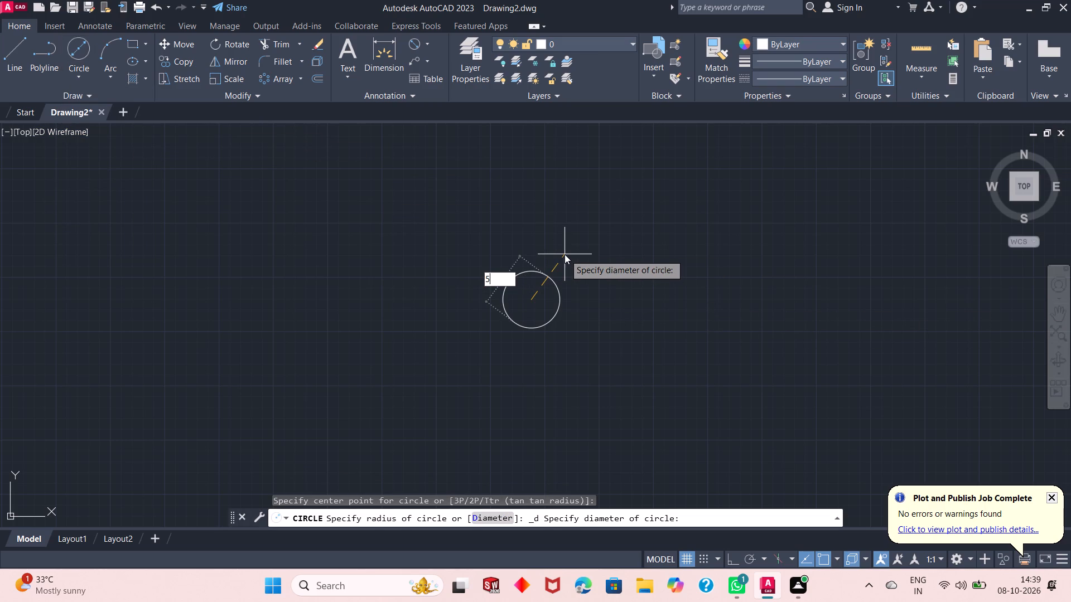
key("Return")
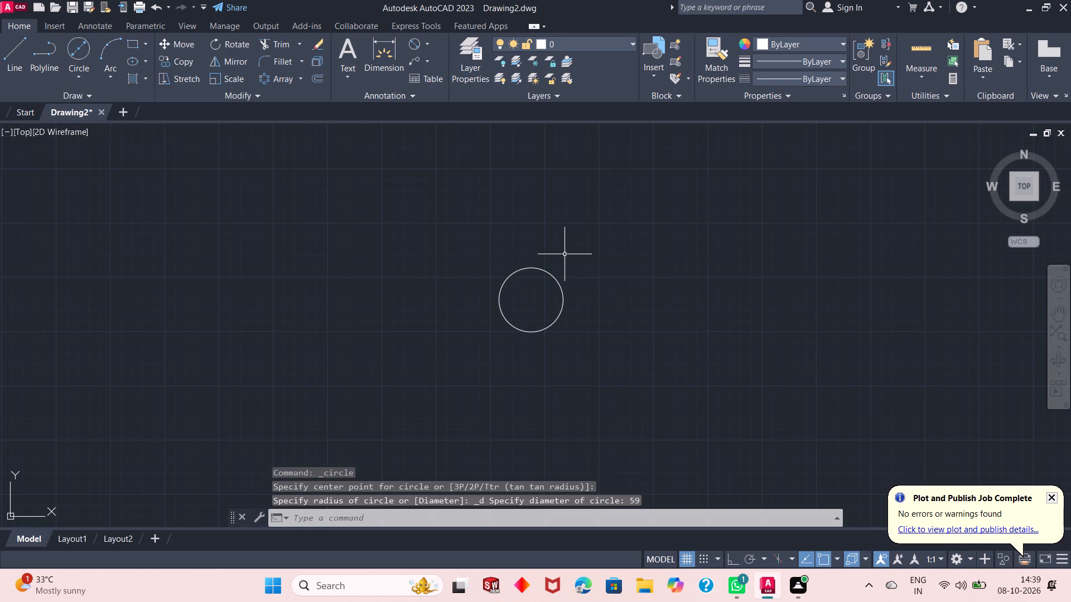
Draw a concentric circle of radius 14 at the centre of the 59-diameter circle.
scroll(547, 297, "up", 2)
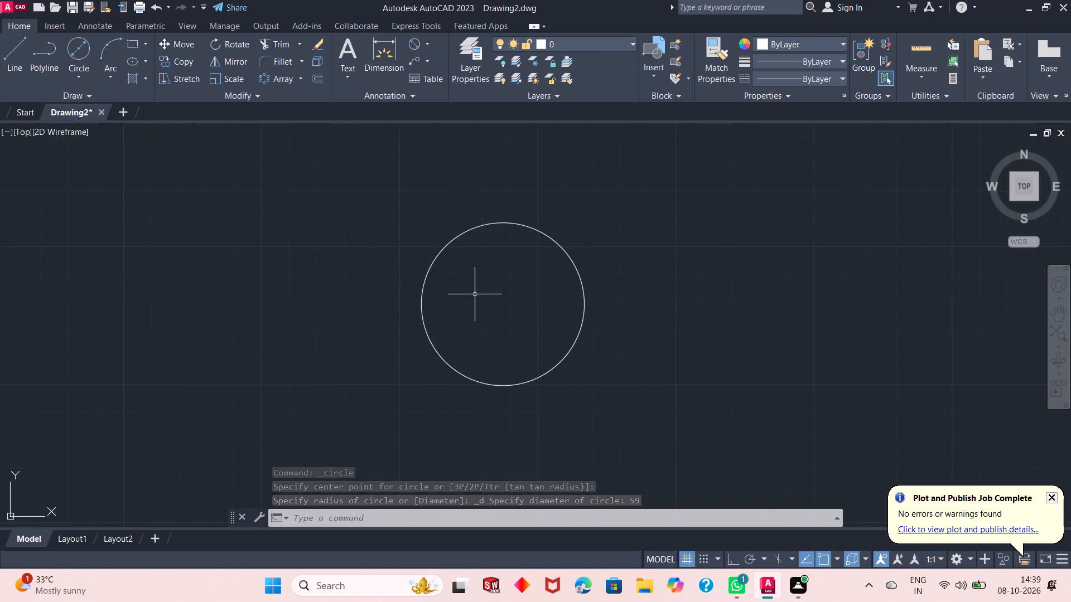
left_click(75, 63)
left_click(87, 94)
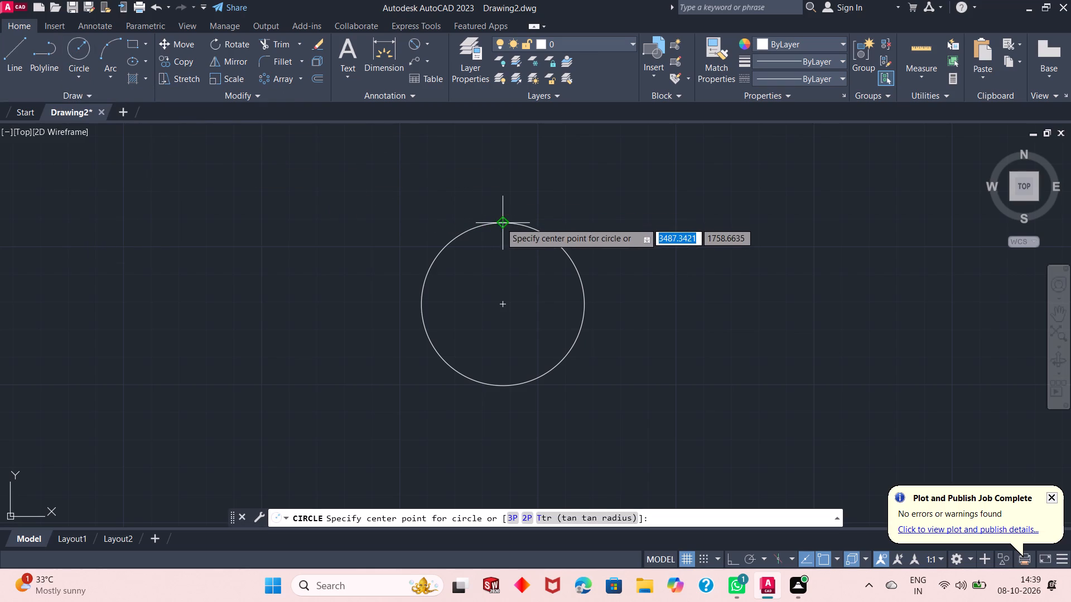
left_click(503, 307)
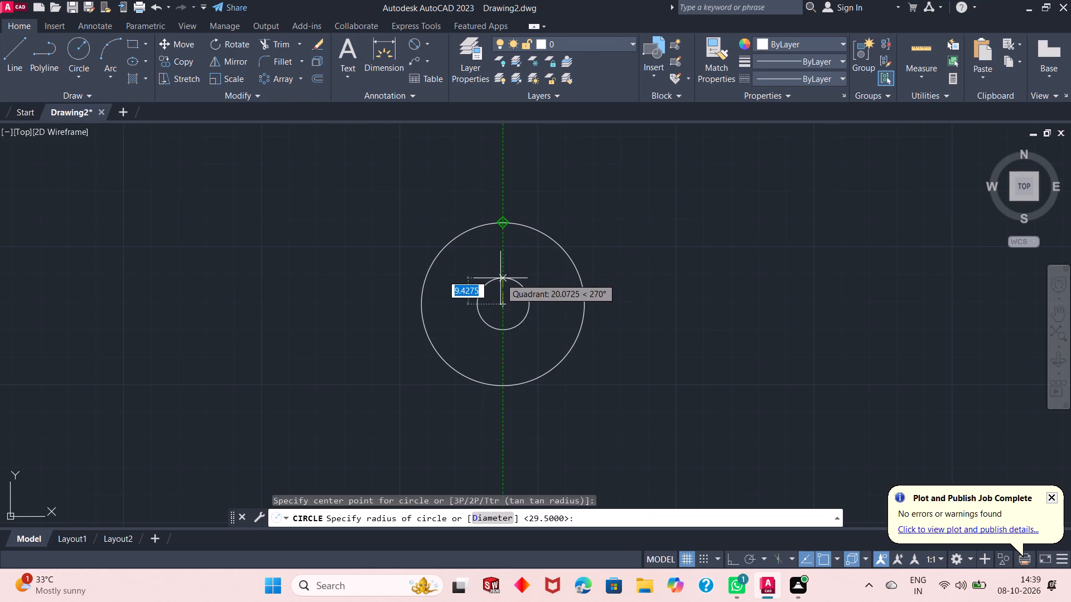
type("14")
key("Return")
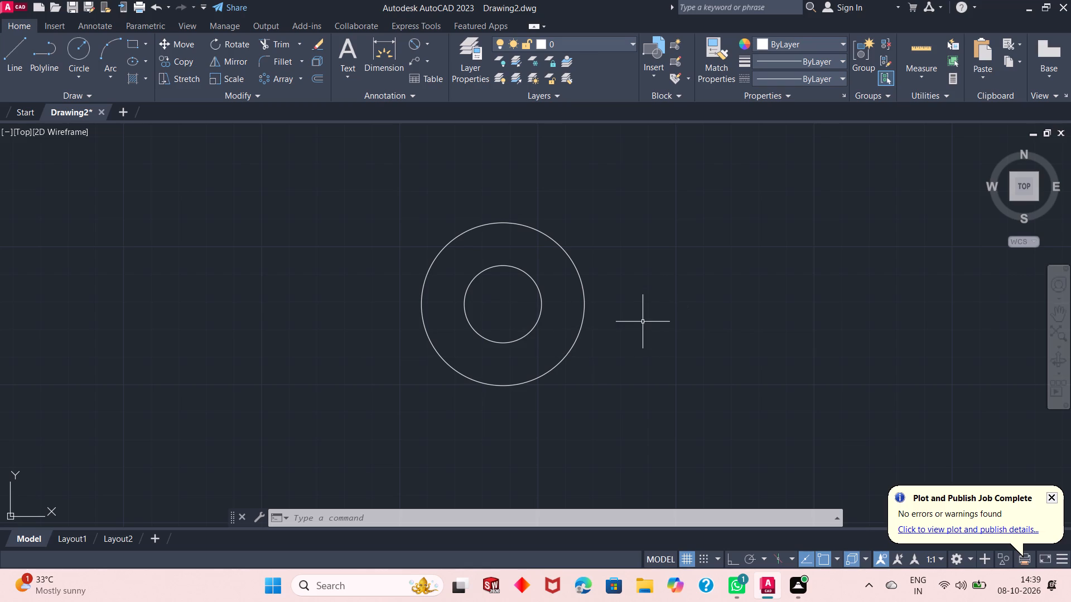
On Layer1, draw a centre line from the circles' centre, about 44.4 long, sloping down to the right at 30° below horizontal.
scroll(651, 327, "down", 1)
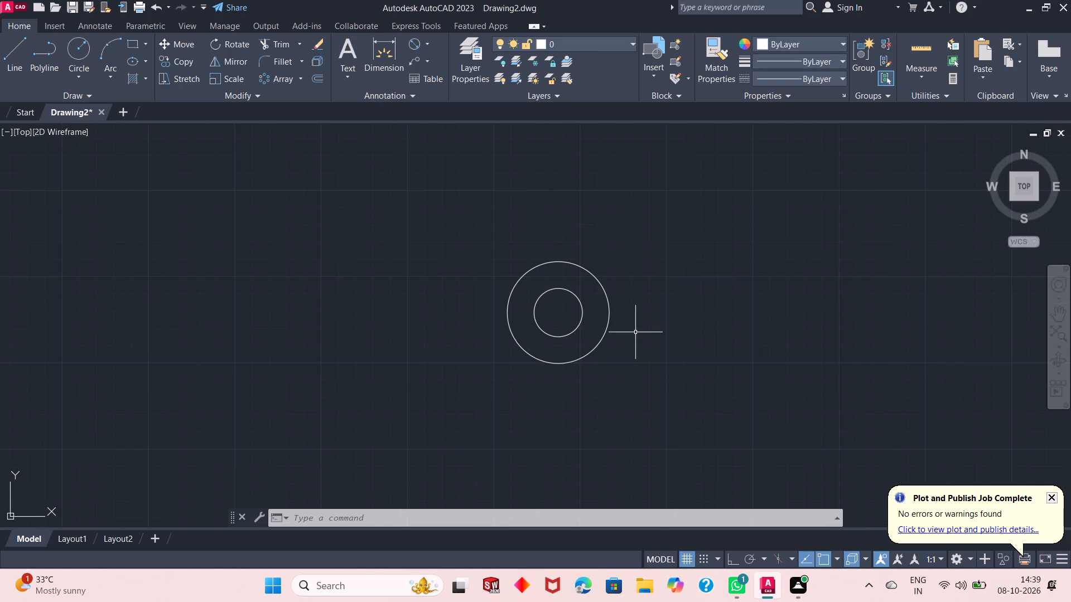
scroll(580, 304, "down", 1)
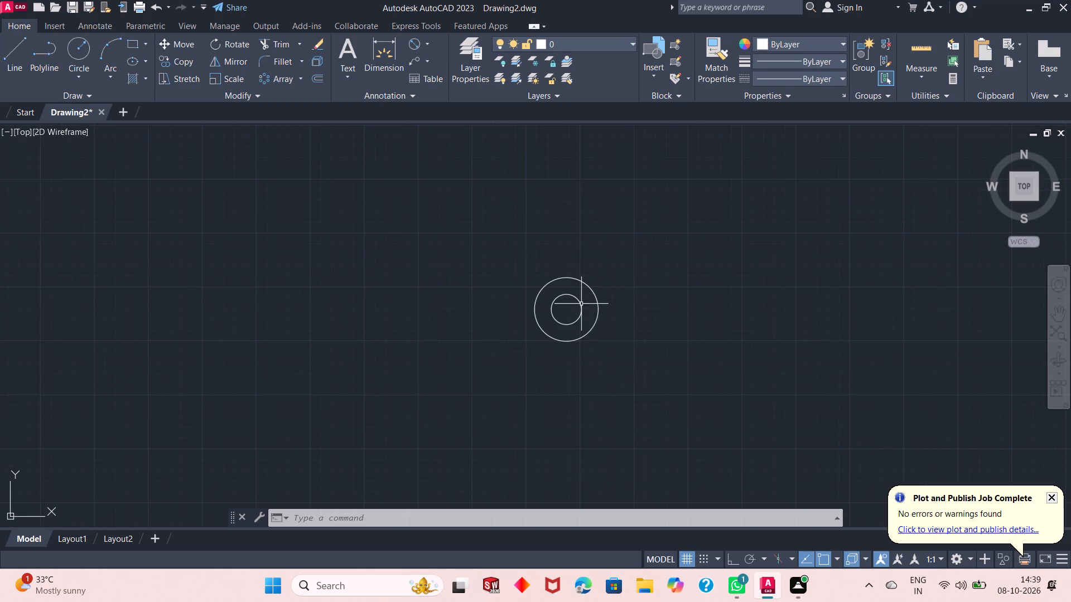
scroll(582, 304, "up", 2)
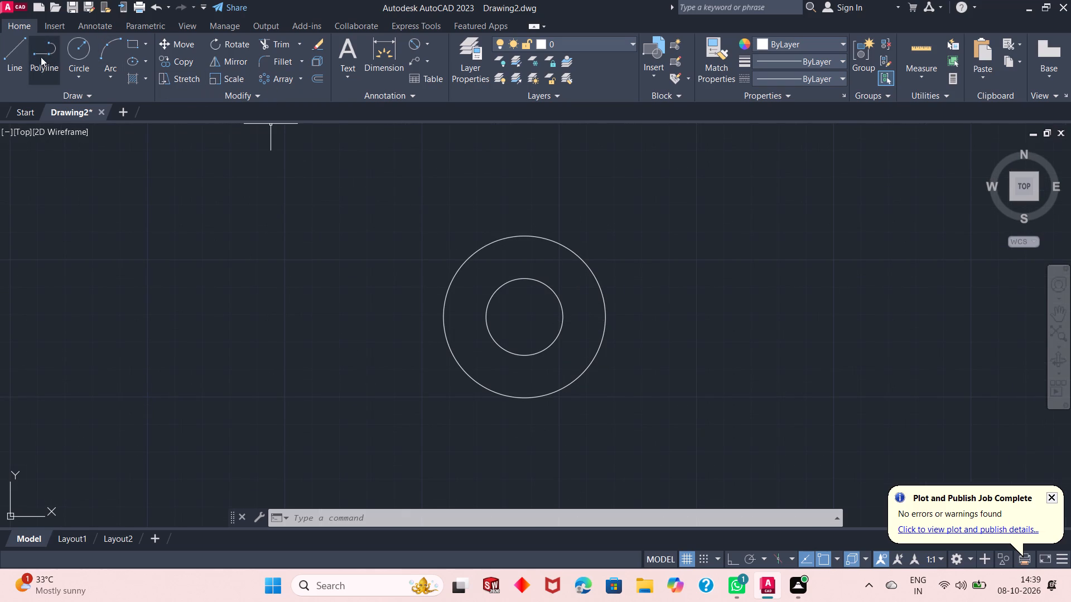
left_click(17, 64)
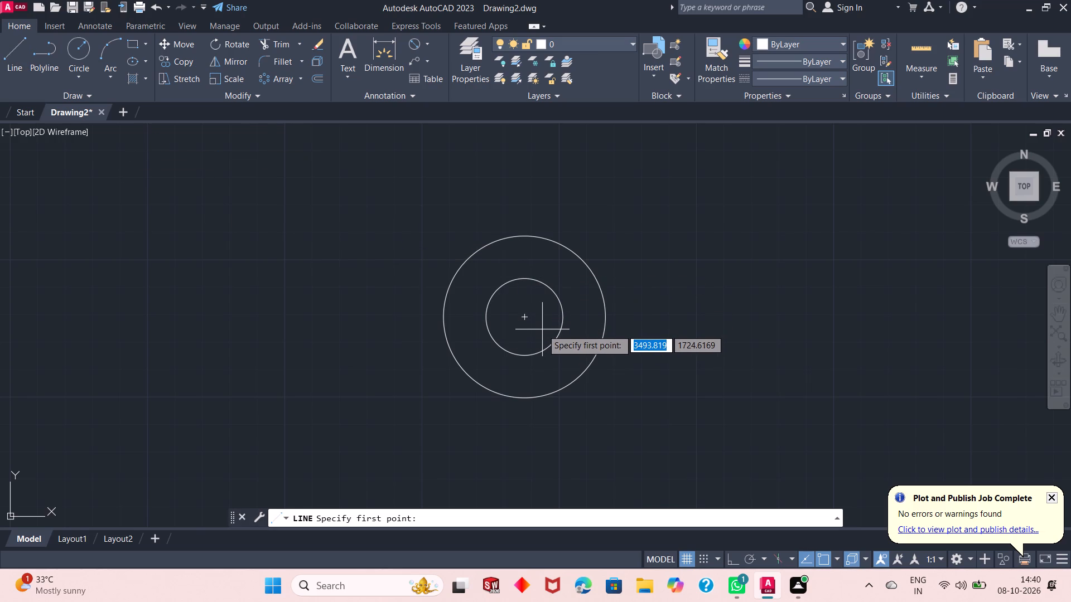
key("Escape")
left_click(594, 45)
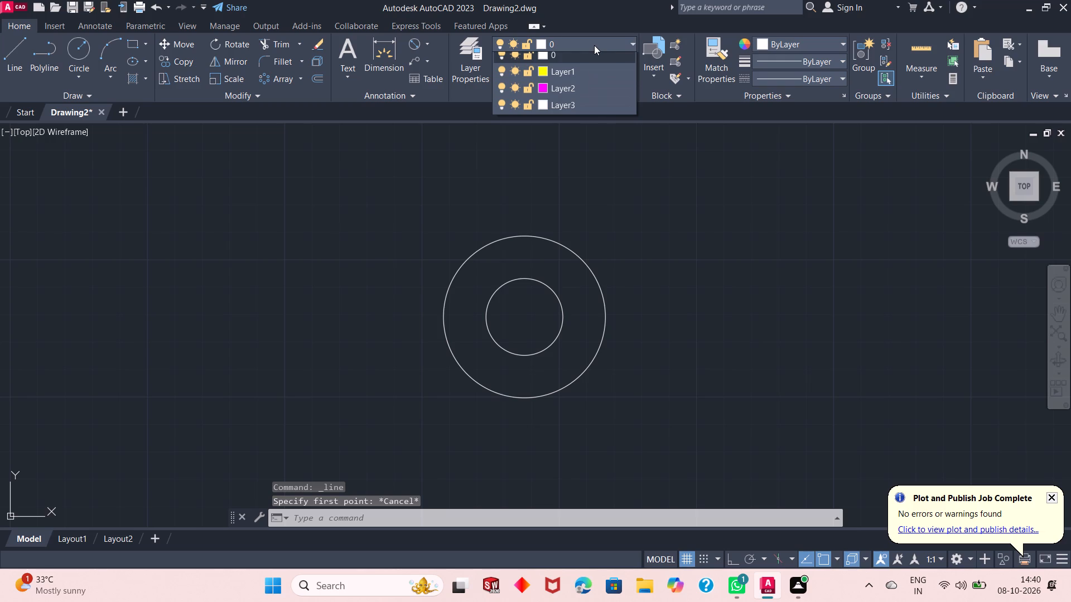
left_click(599, 81)
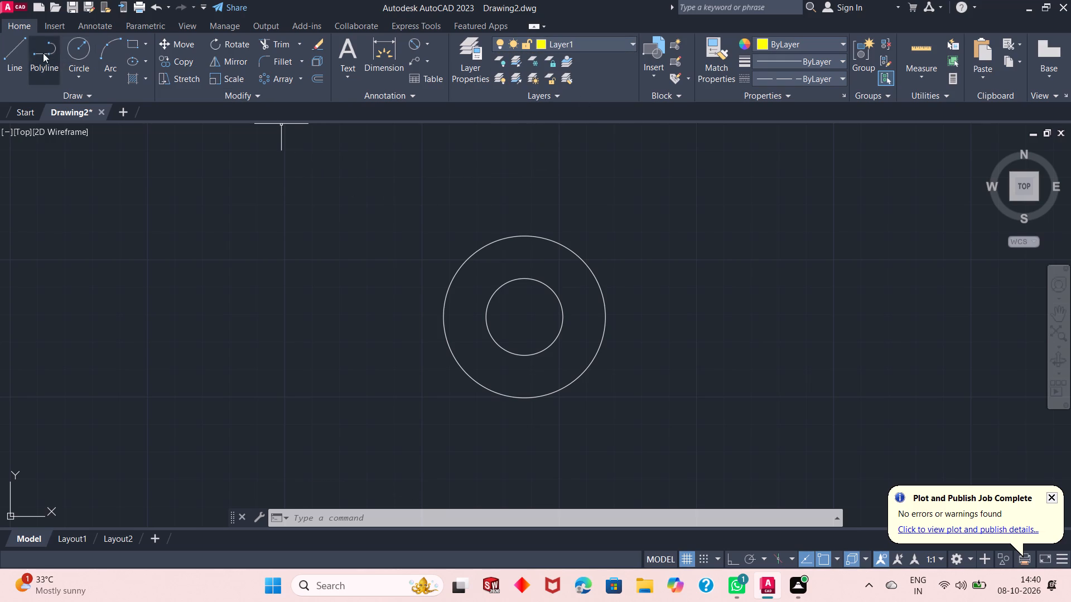
left_click(18, 51)
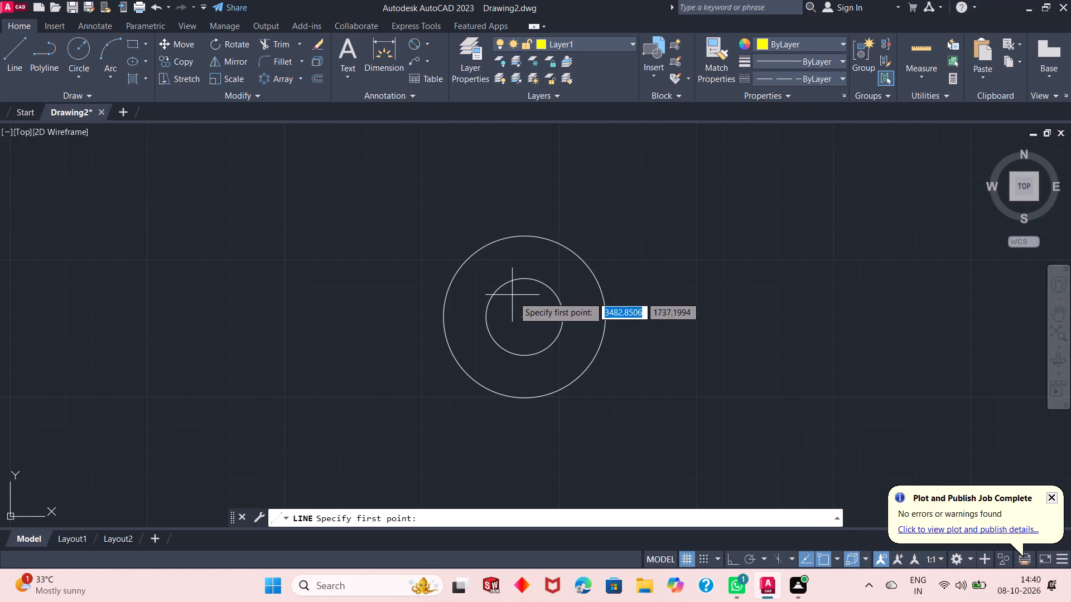
left_click(525, 320)
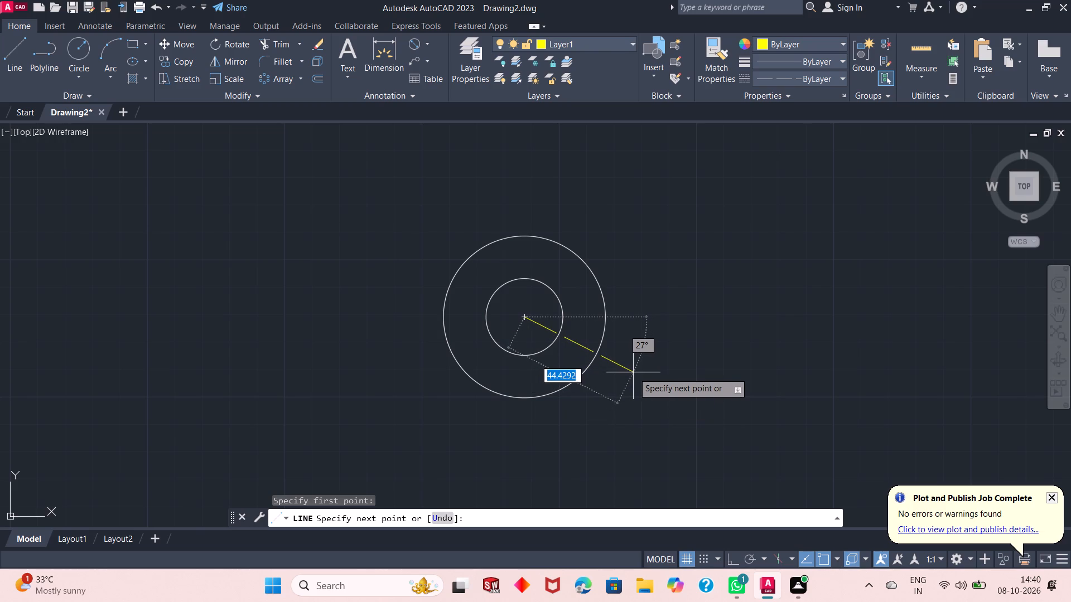
key("Tab")
type("30")
key("Return")
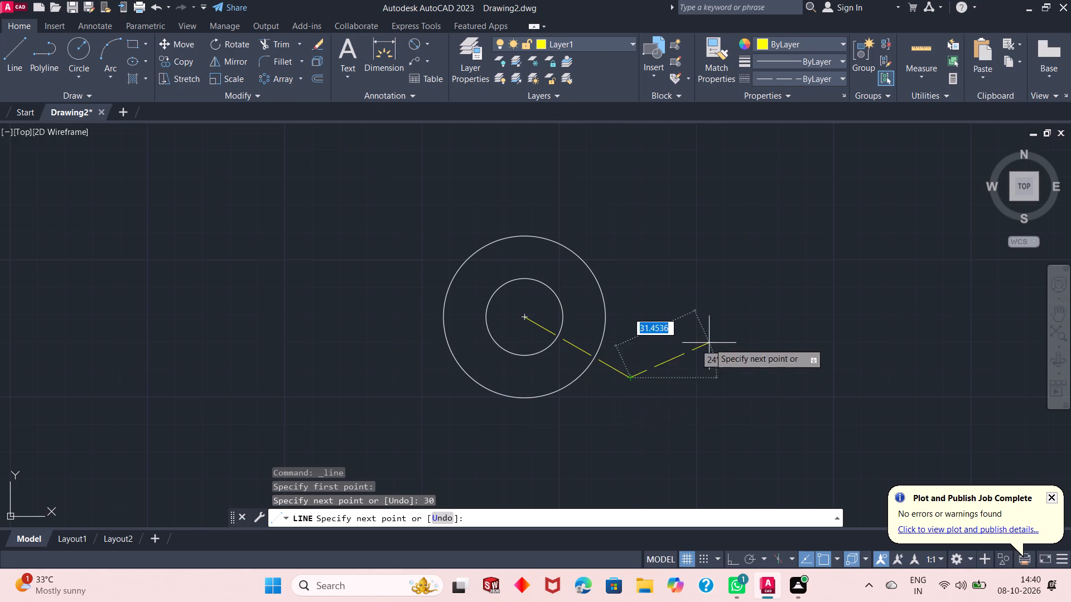
key("Escape")
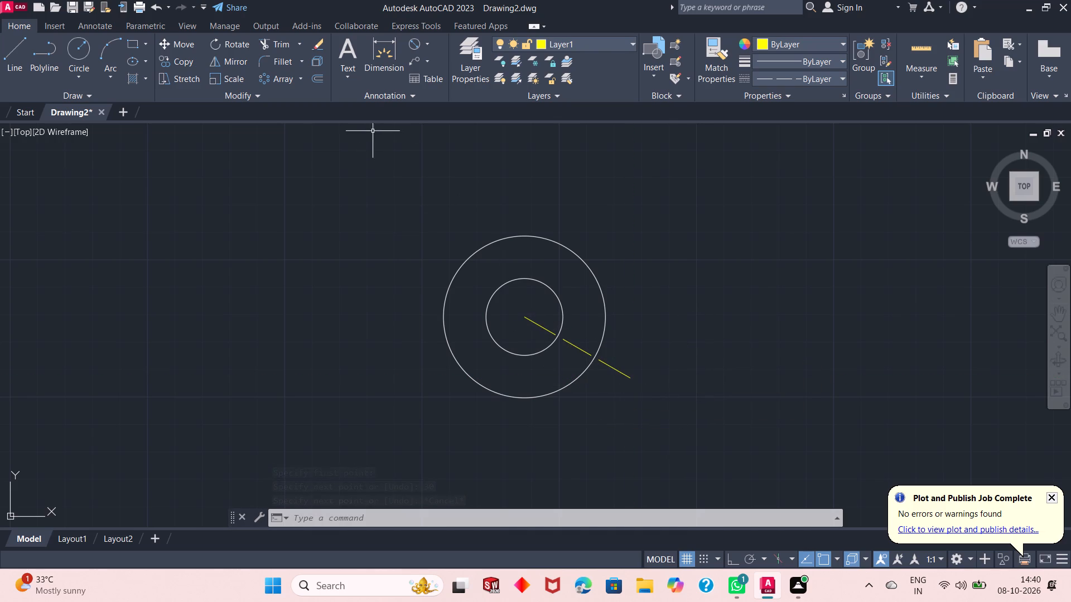
On layer 0, draw a line over the yellow centre line from the circles' centre to its outer end.
left_click(557, 43)
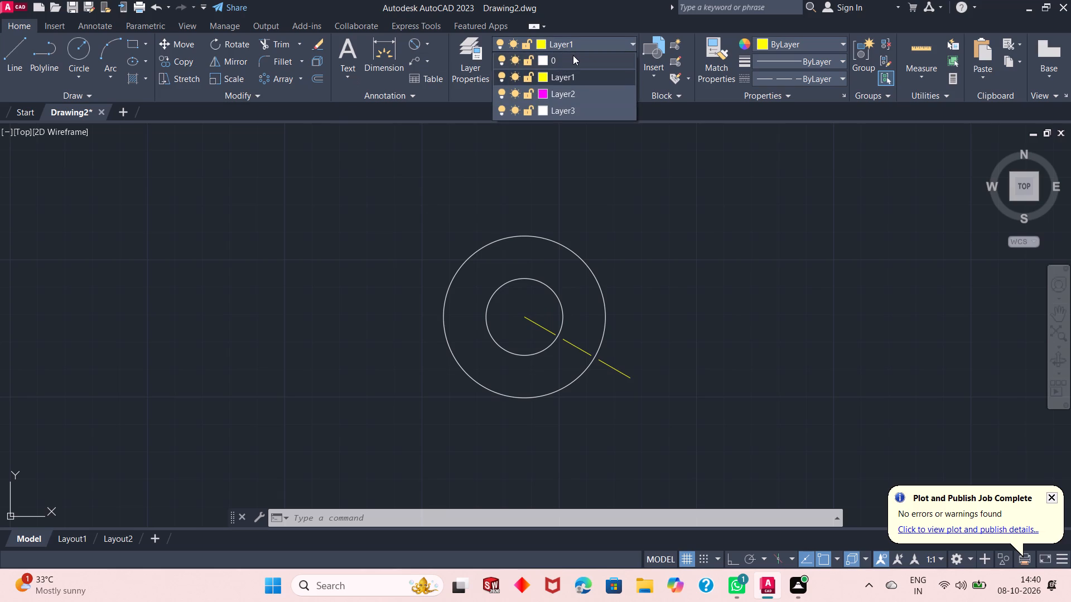
left_click(575, 56)
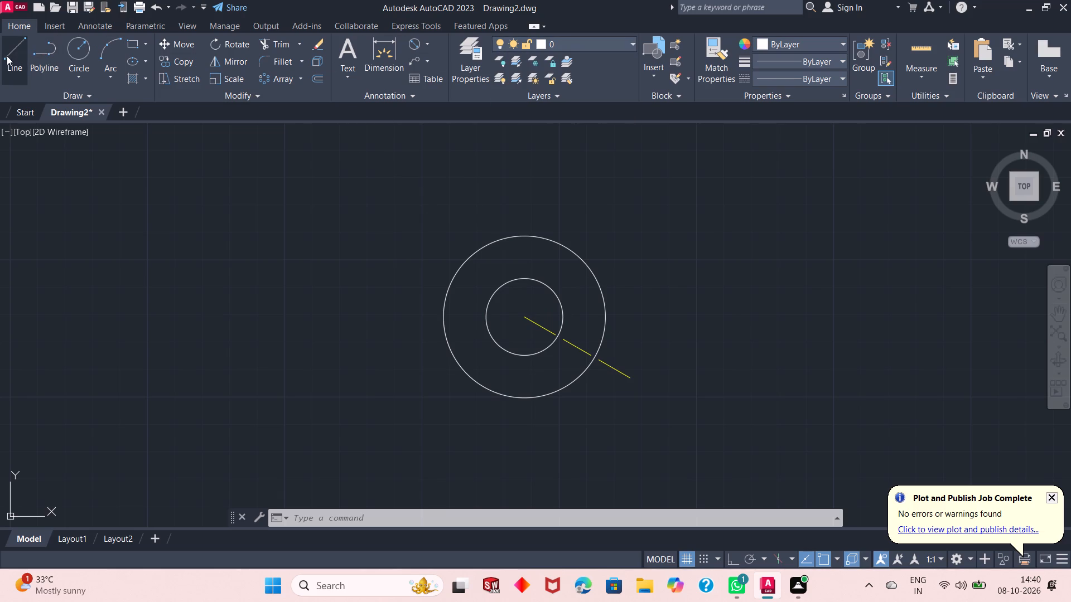
left_click(7, 56)
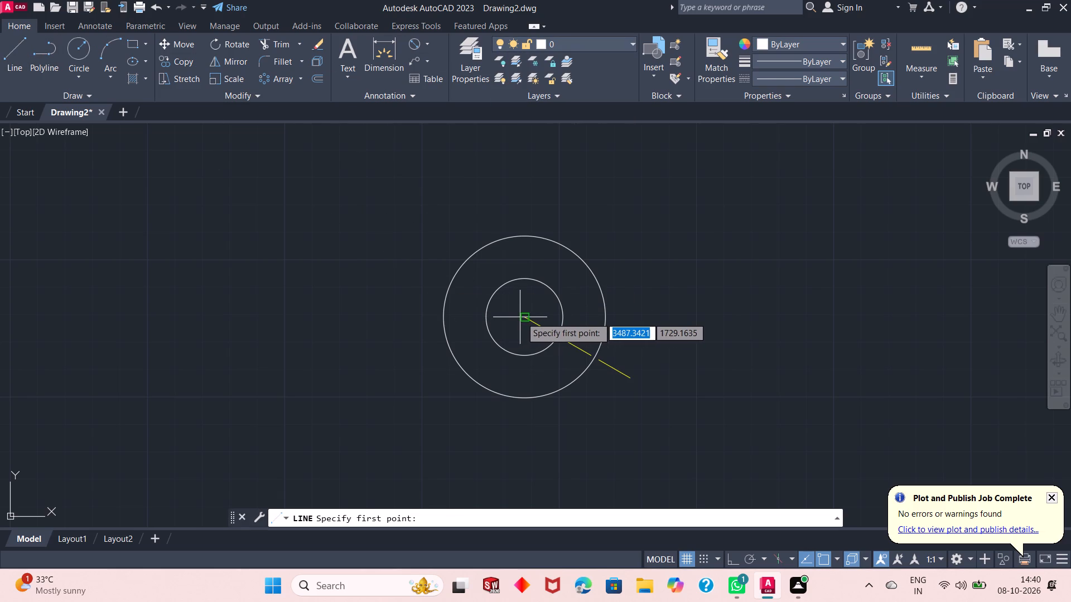
left_click(522, 317)
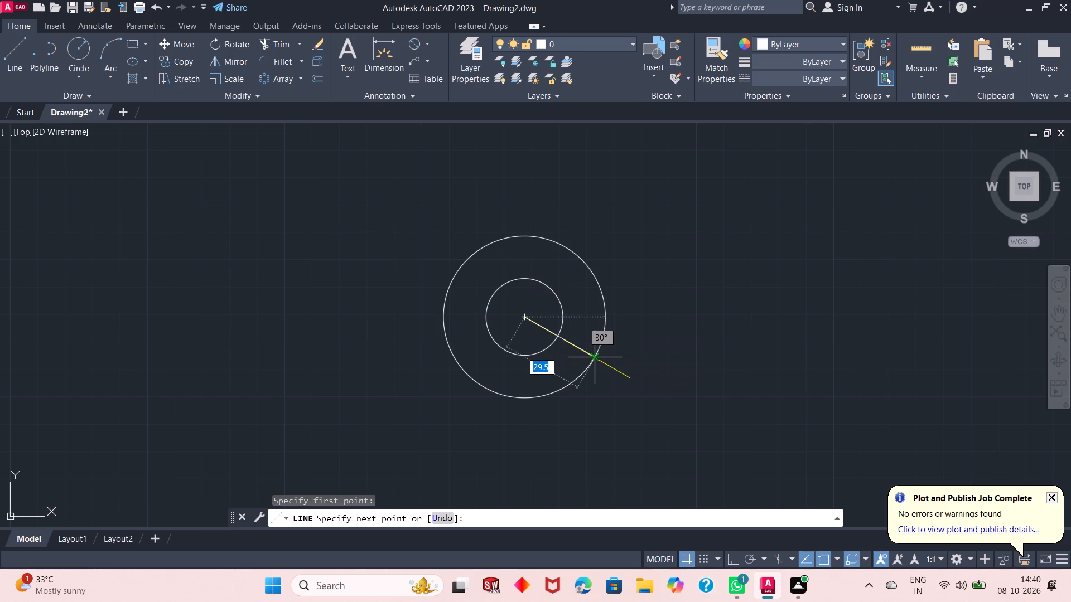
left_click(634, 377)
key("Escape")
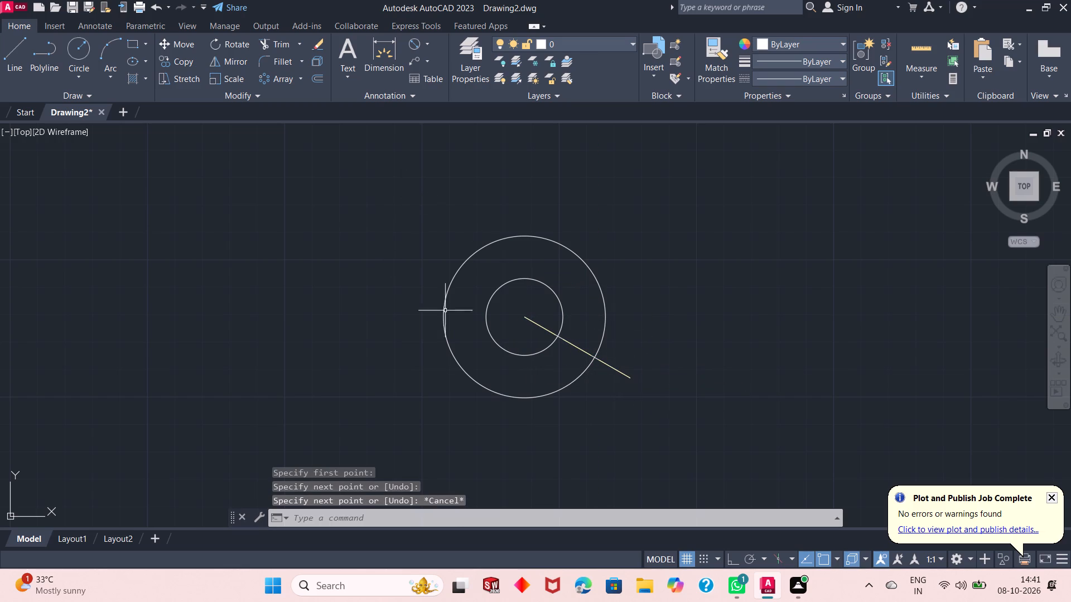
Offset the layer 0 line by 4.75 to each side, using the Through option.
left_click(311, 79)
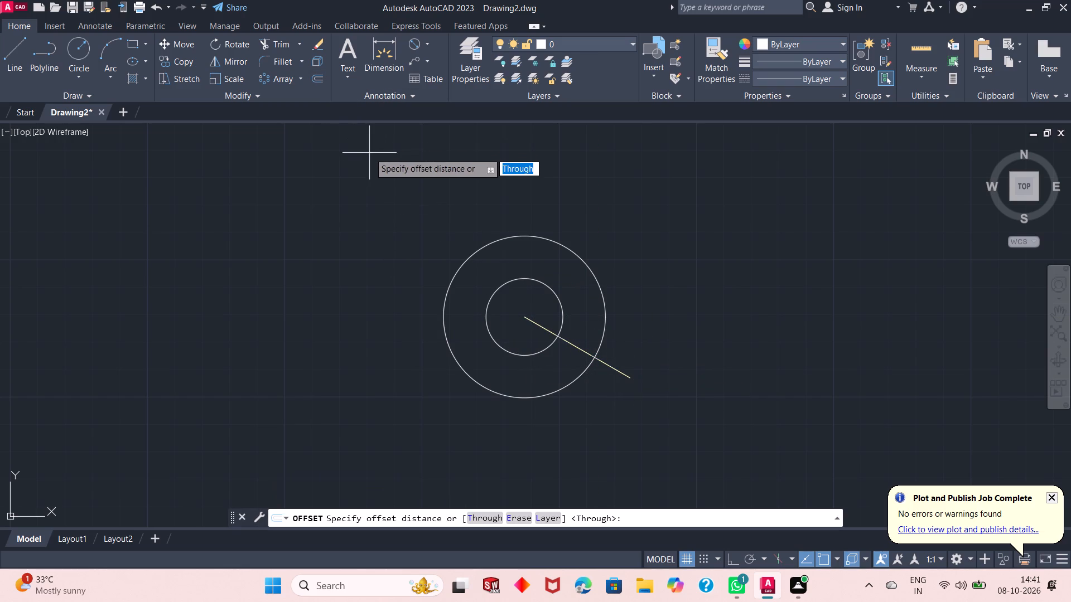
right_click(369, 154)
left_click(413, 167)
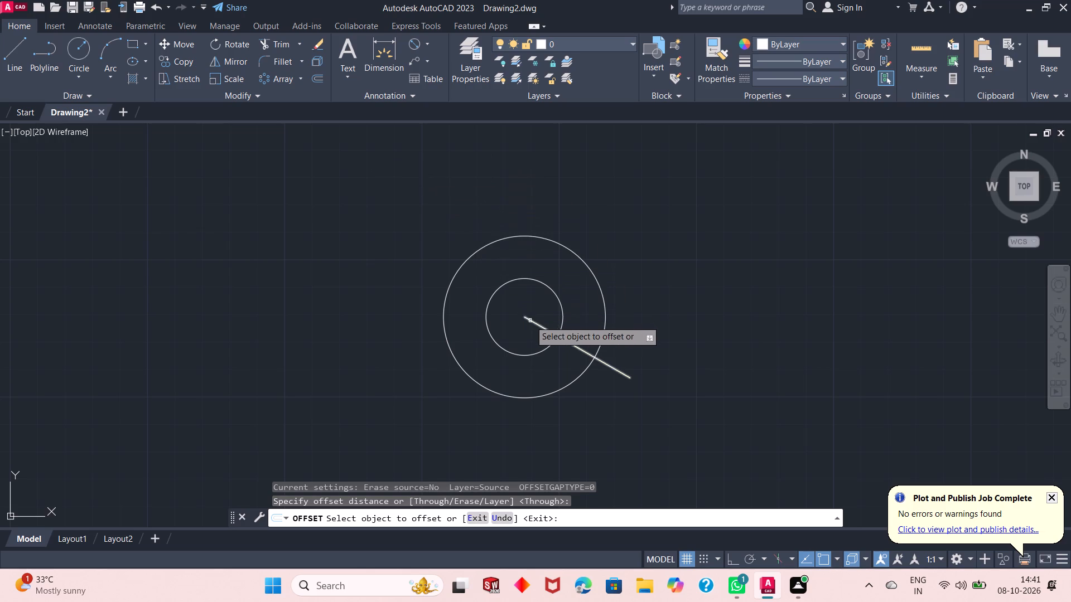
left_click(530, 321)
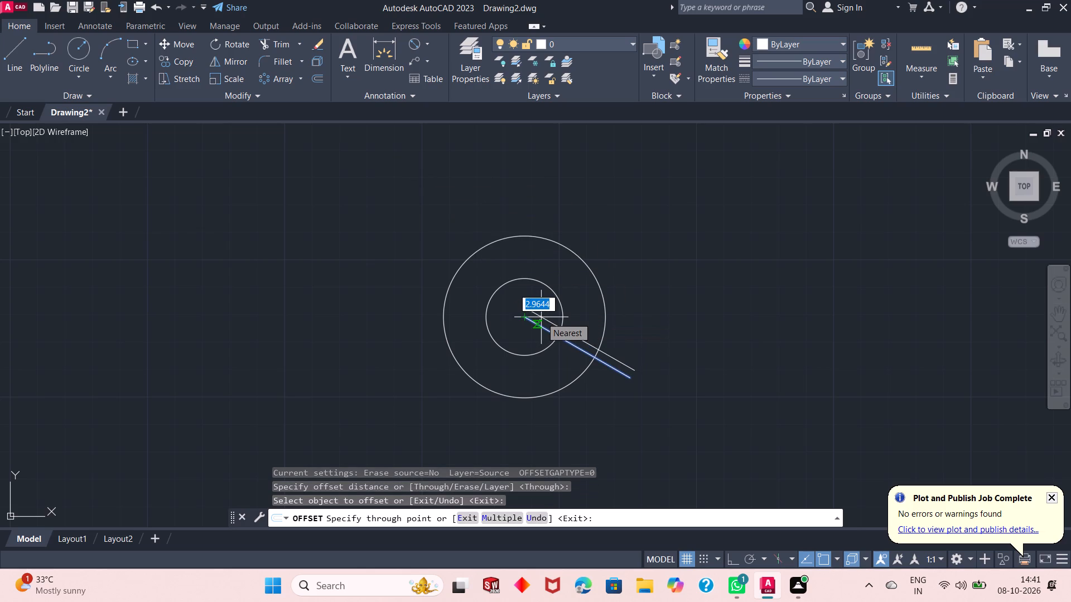
type("4.75")
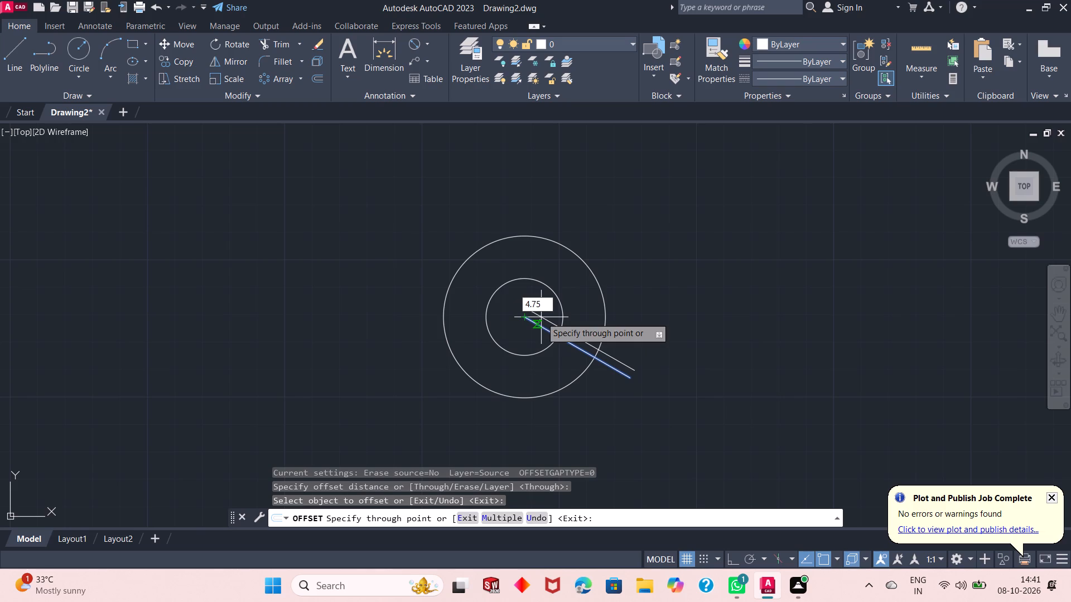
key("Return")
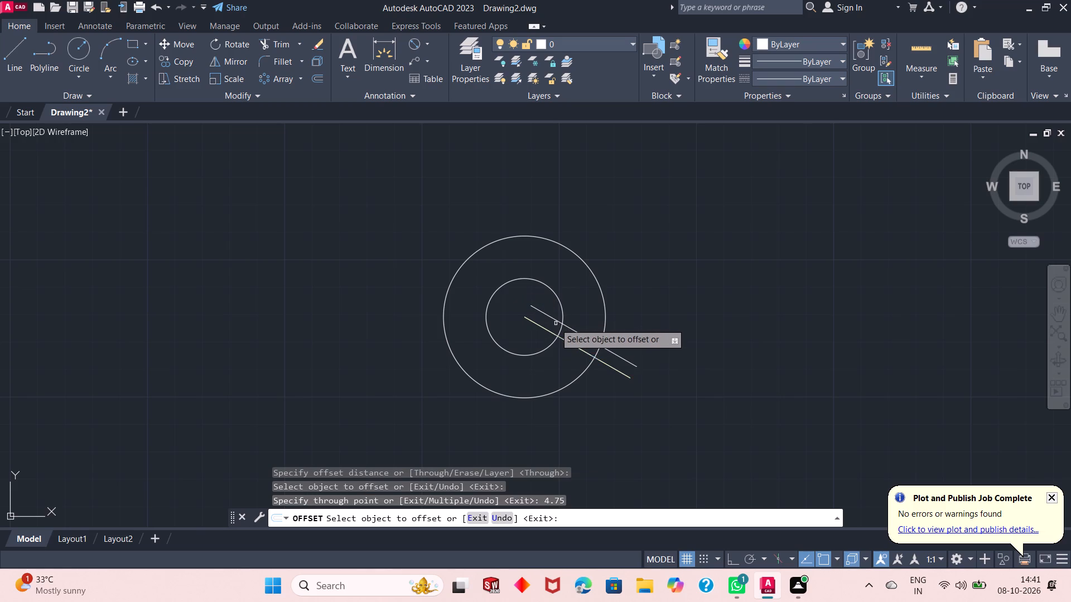
left_click(553, 331)
type("4.75")
key("Return")
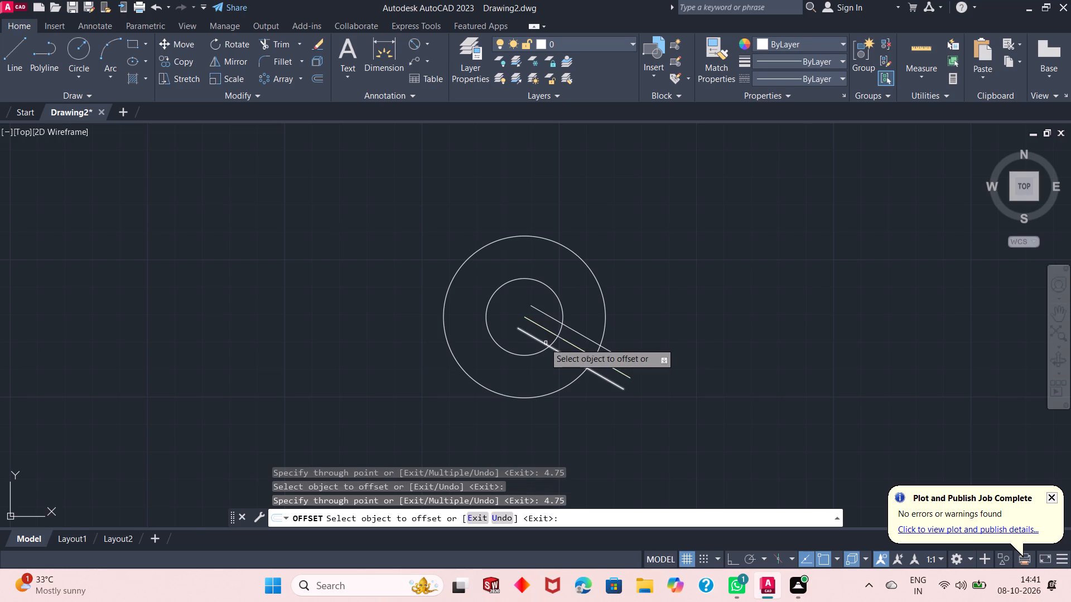
right_click(614, 237)
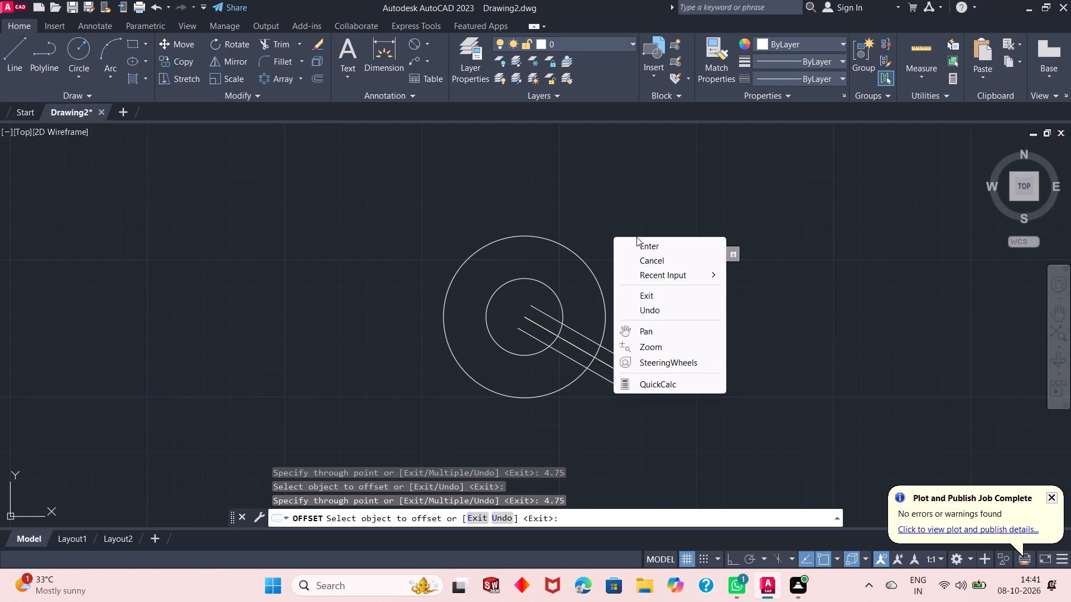
left_click(653, 246)
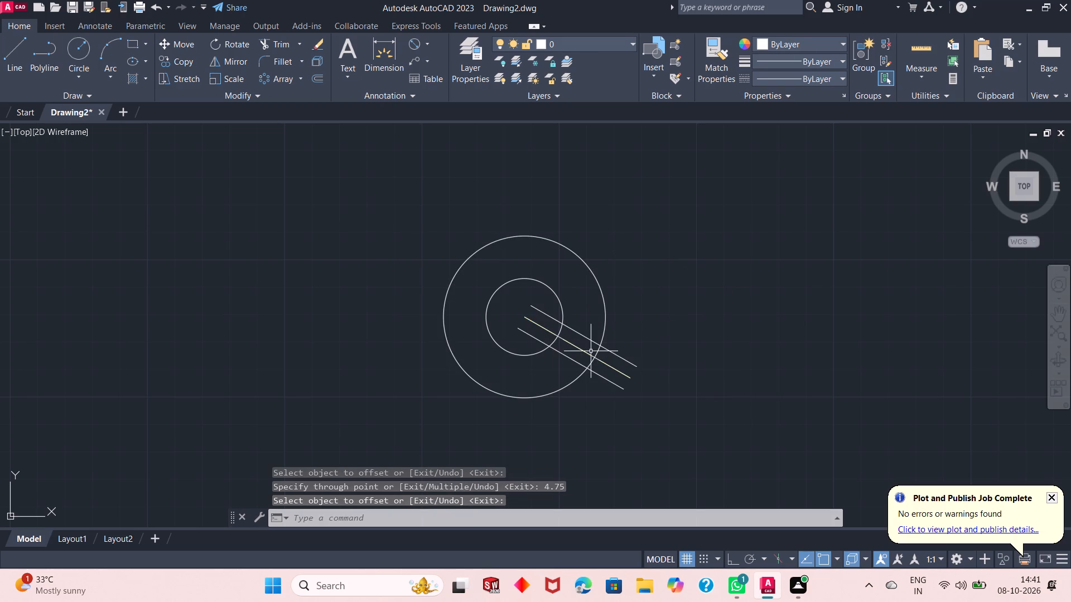
Erase the layer 0 line lying over the yellow centre line, keeping the two offset lines.
left_click(588, 355)
right_click(641, 211)
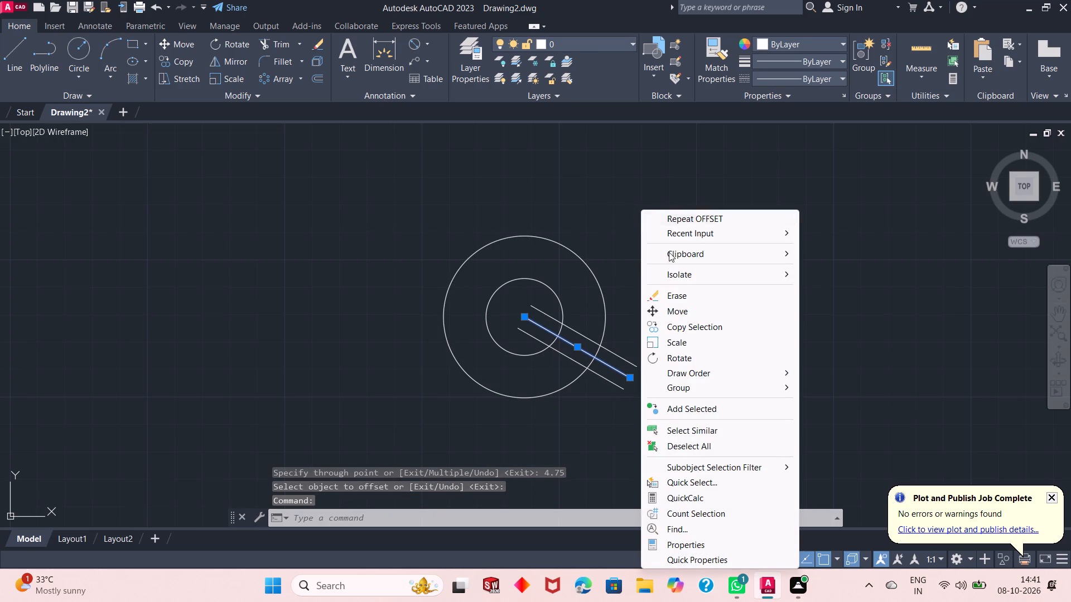
left_click(682, 296)
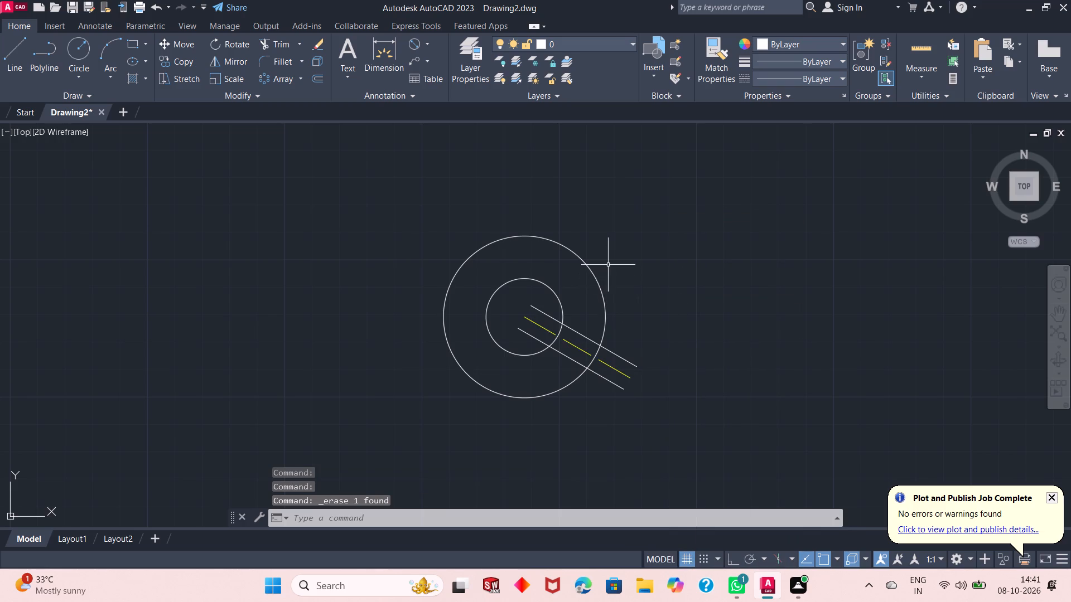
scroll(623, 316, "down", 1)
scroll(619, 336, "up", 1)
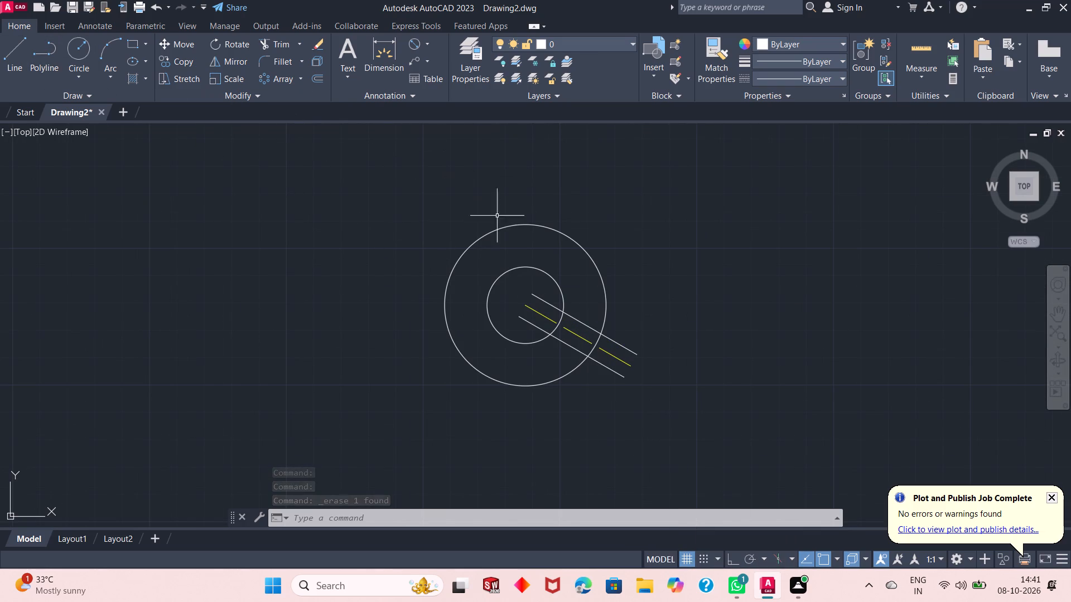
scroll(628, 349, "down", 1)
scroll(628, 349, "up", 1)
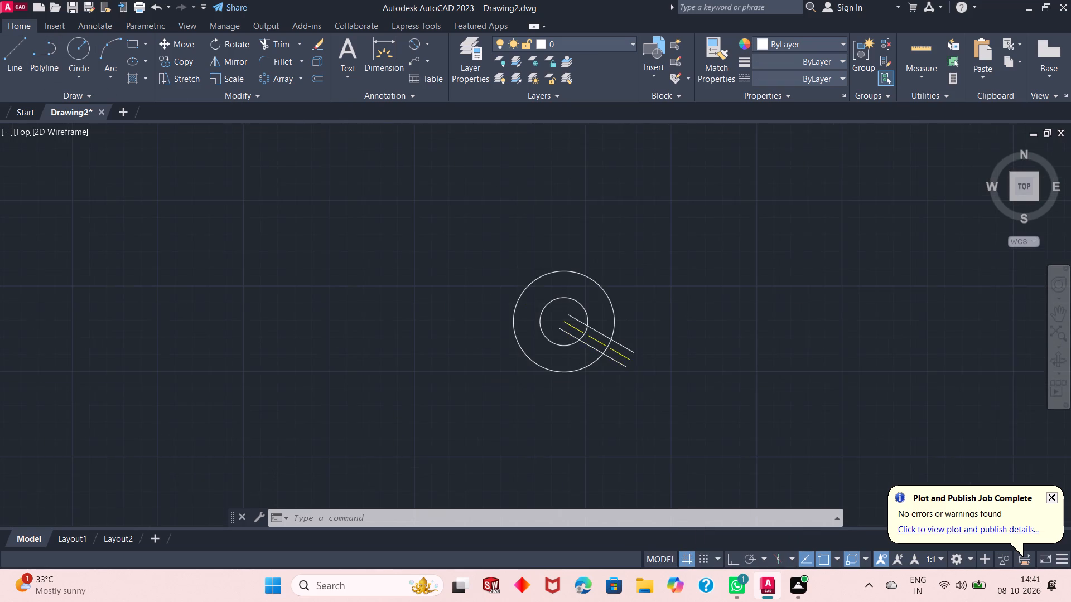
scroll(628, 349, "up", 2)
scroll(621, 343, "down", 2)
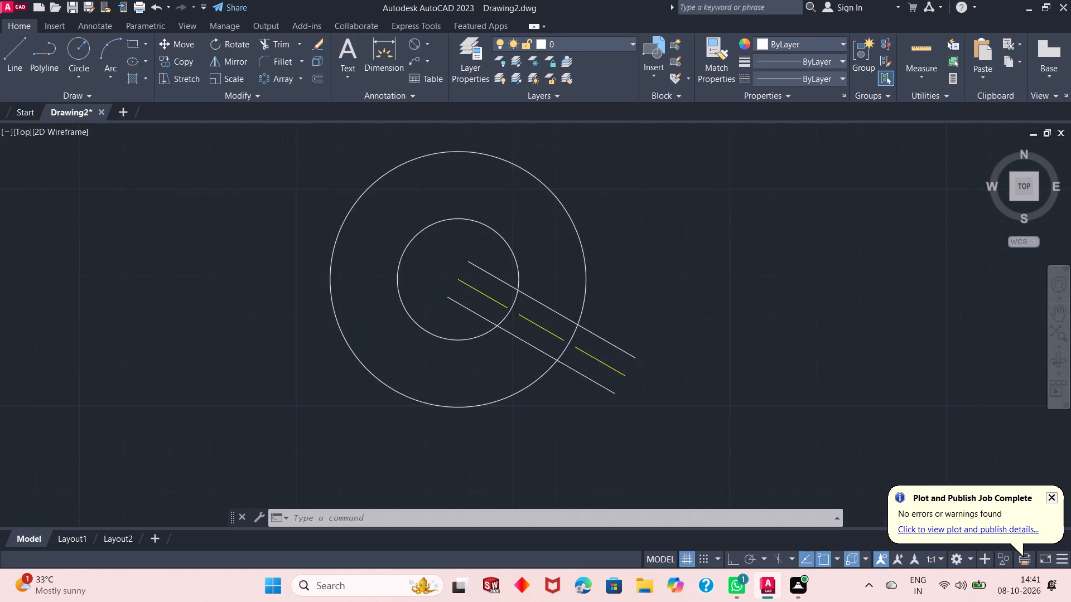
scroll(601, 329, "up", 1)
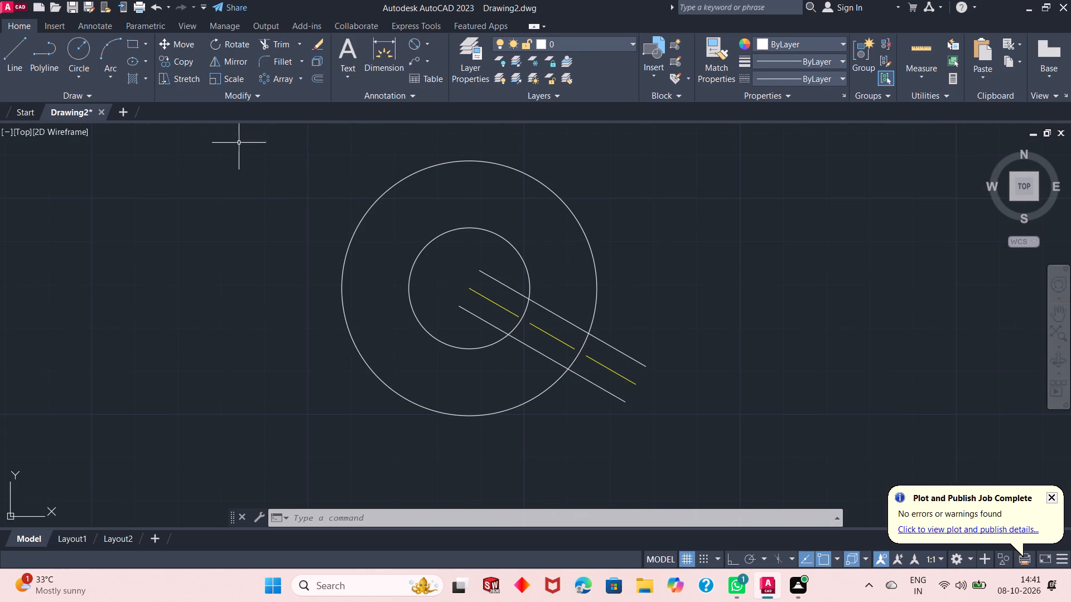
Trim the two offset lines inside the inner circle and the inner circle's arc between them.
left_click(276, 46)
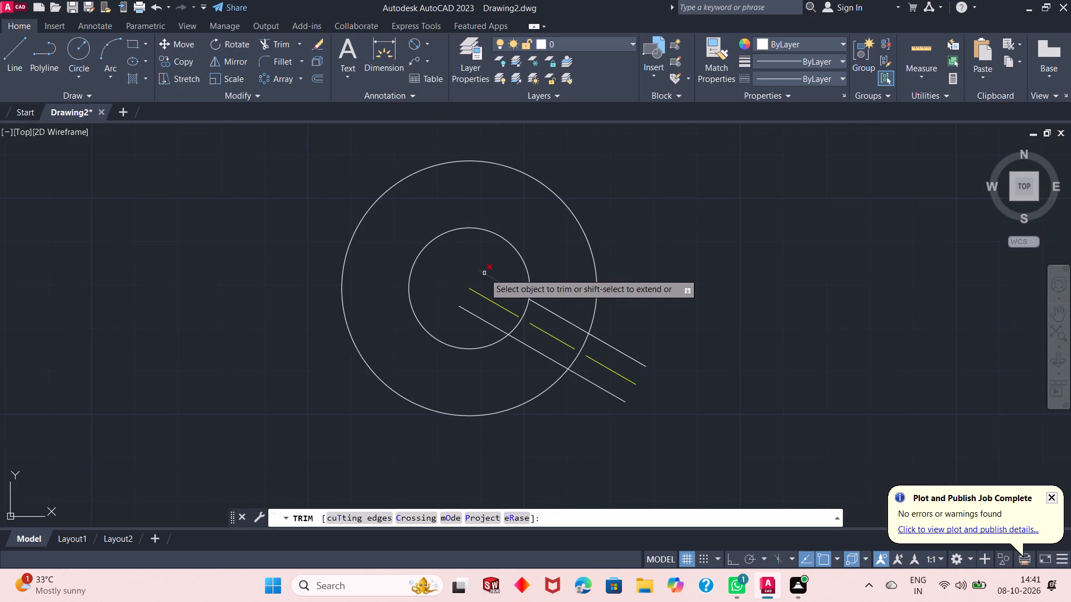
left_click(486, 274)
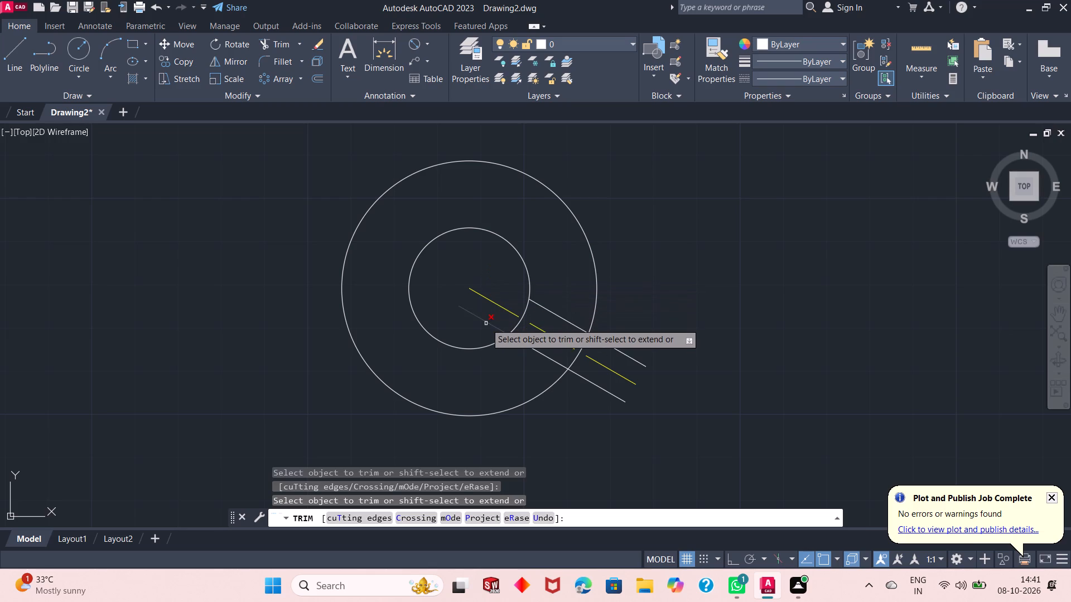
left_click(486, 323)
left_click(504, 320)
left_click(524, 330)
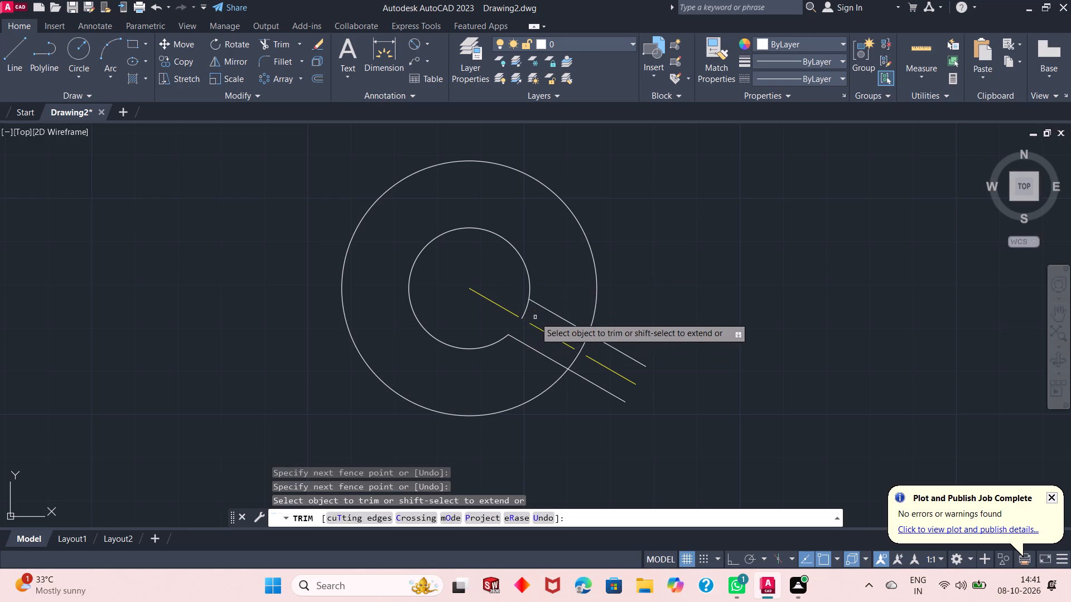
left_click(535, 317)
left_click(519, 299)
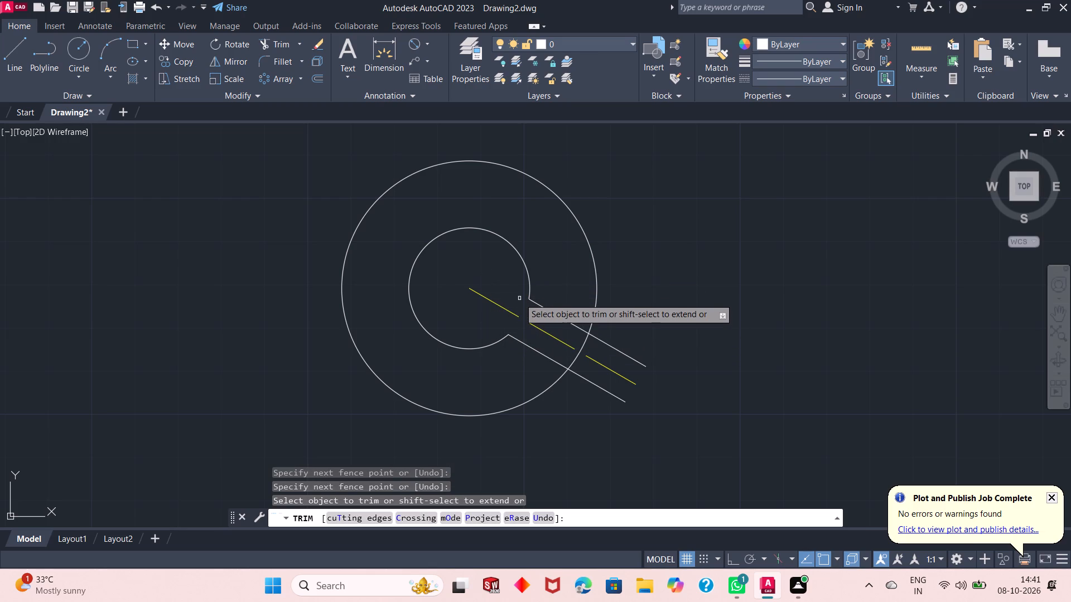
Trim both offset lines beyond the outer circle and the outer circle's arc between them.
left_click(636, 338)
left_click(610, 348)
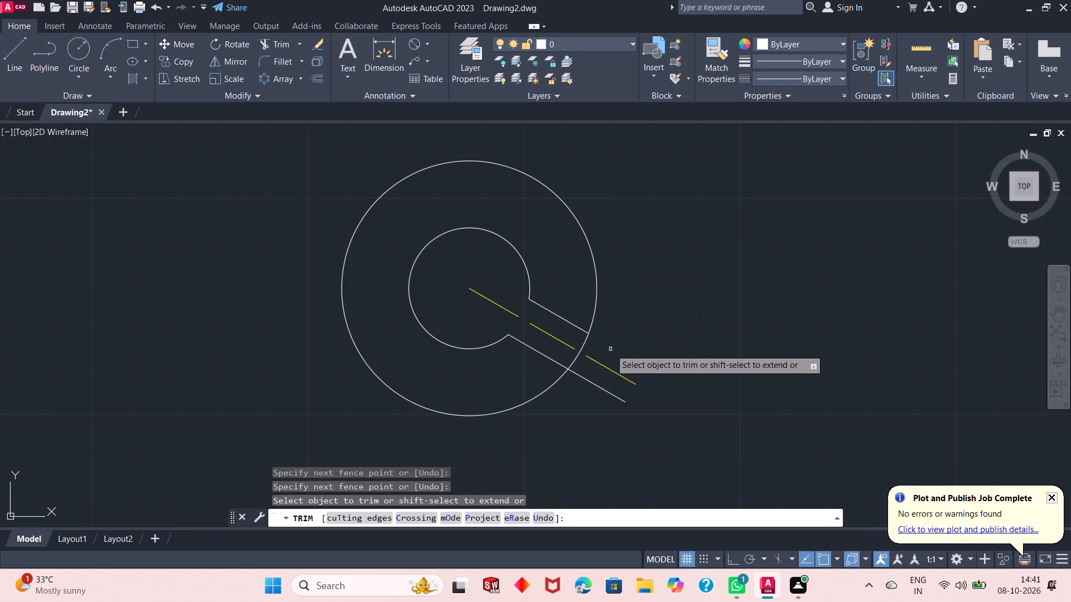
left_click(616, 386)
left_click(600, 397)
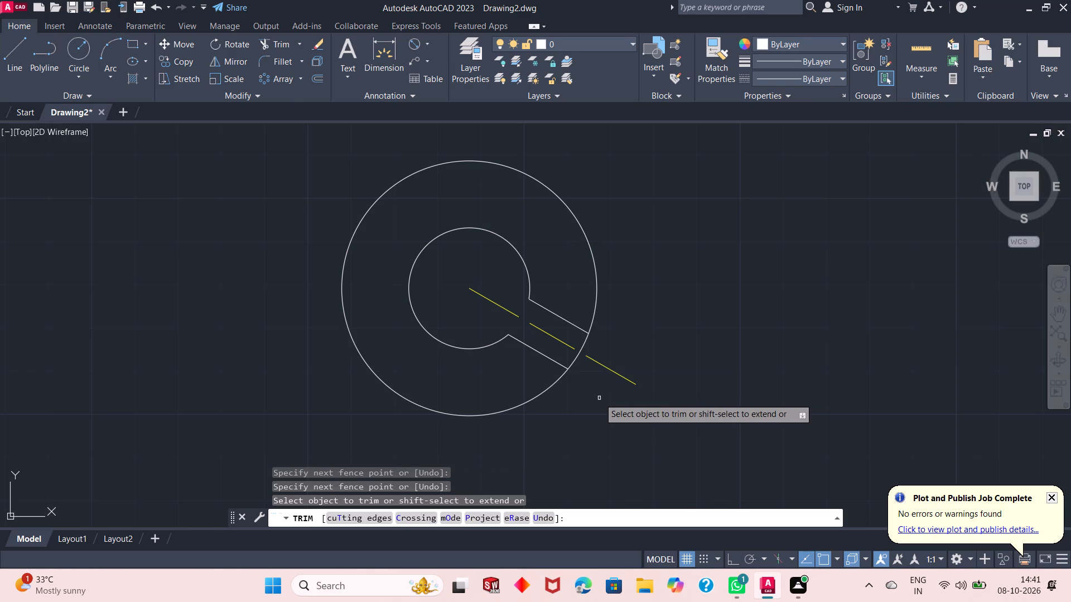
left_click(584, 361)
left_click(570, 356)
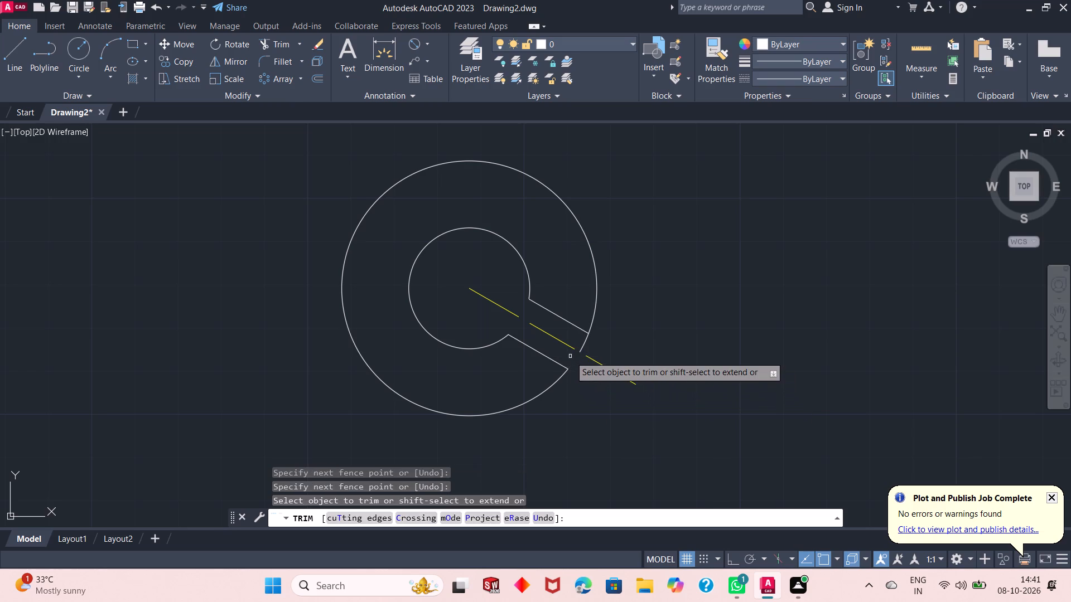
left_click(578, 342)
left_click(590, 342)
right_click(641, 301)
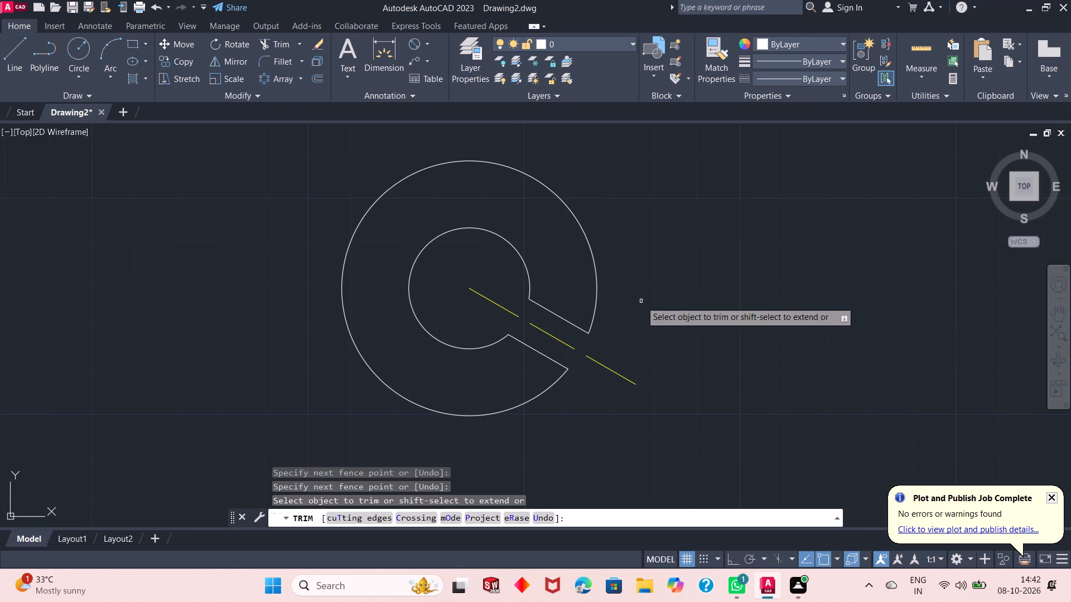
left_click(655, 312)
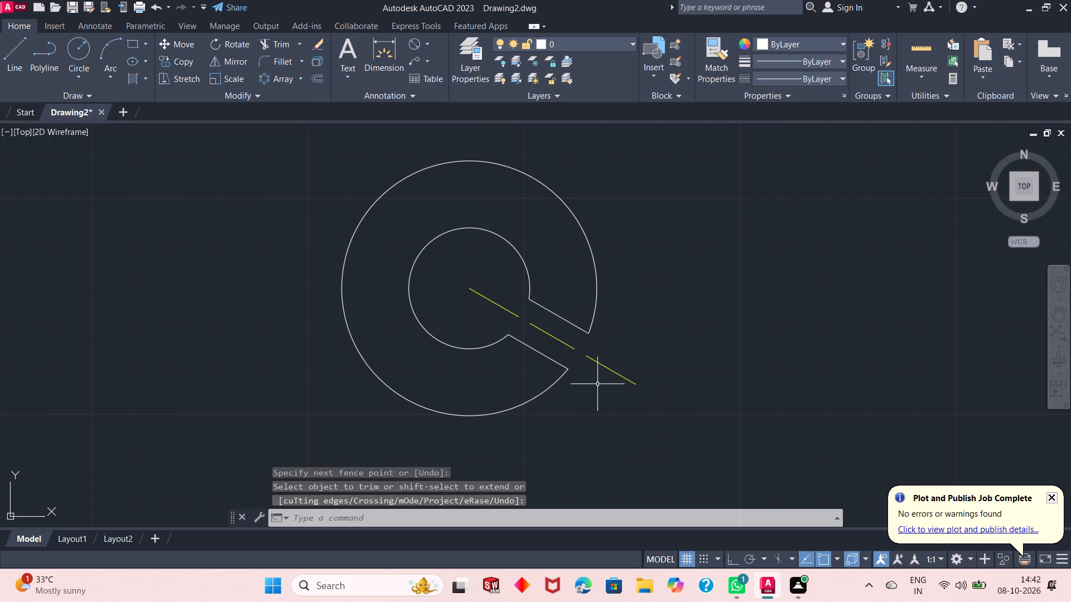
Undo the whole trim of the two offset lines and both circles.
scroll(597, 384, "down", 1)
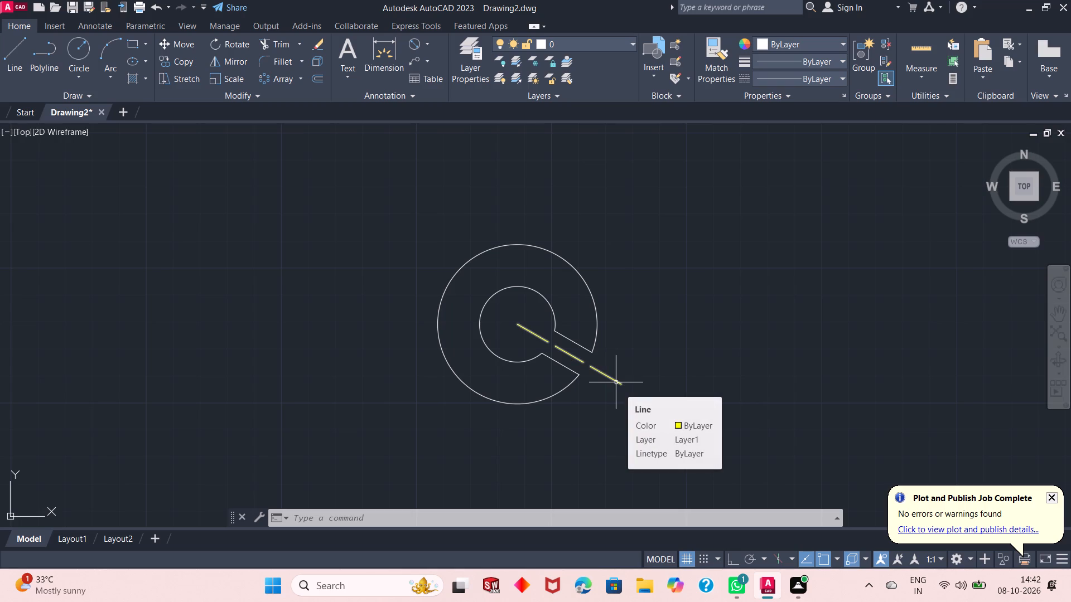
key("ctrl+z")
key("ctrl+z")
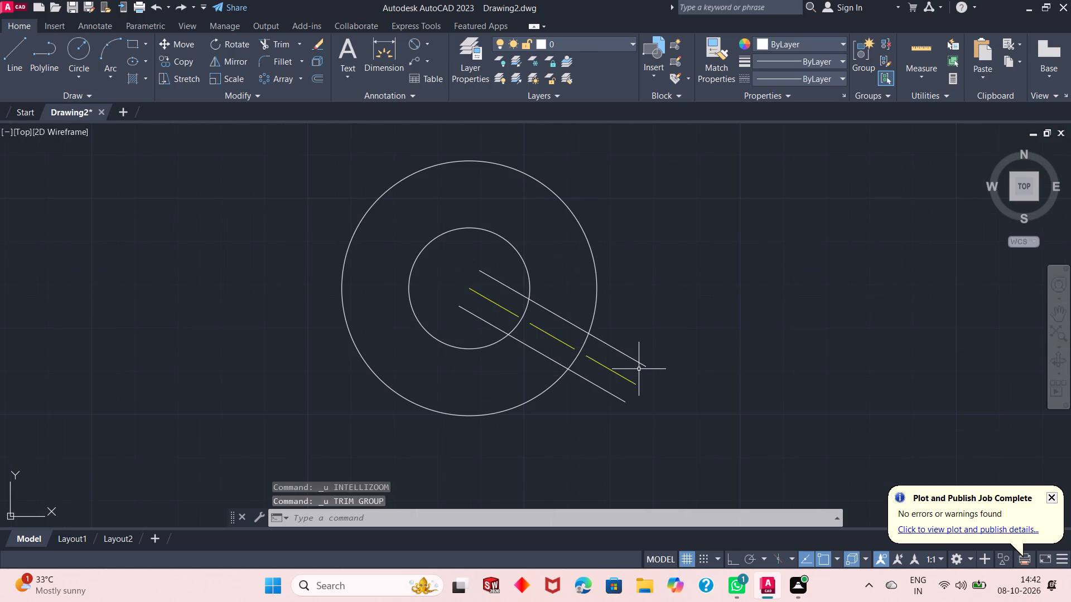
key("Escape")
Trim the two offset lines inside the inner circle and remove the inner circle's arc between them.
left_click(269, 47)
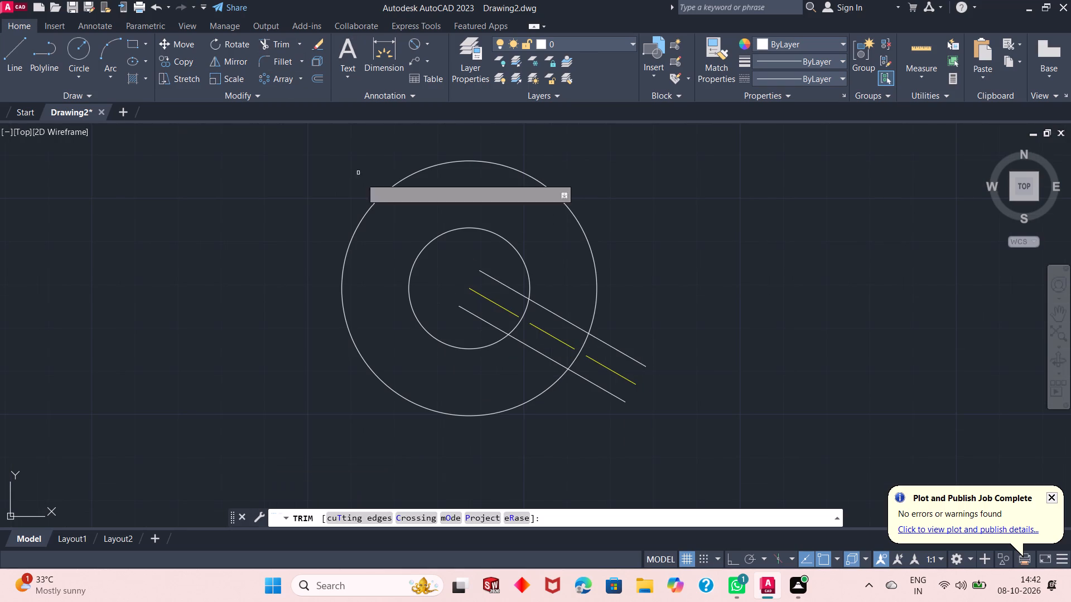
left_click(493, 268)
left_click(485, 278)
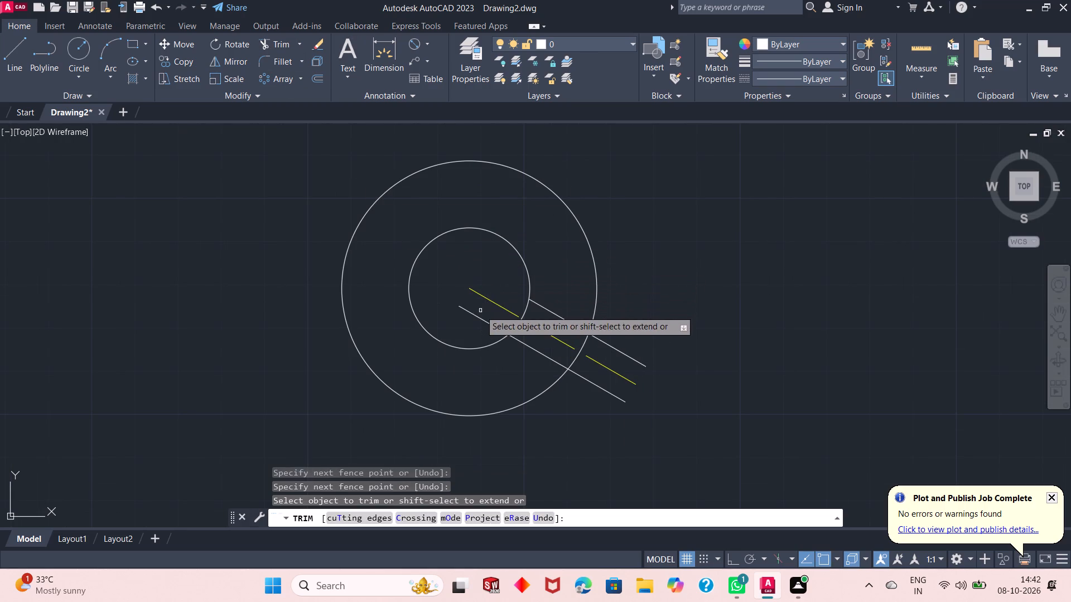
left_click(481, 314)
left_click(466, 326)
left_click(498, 319)
left_click(520, 327)
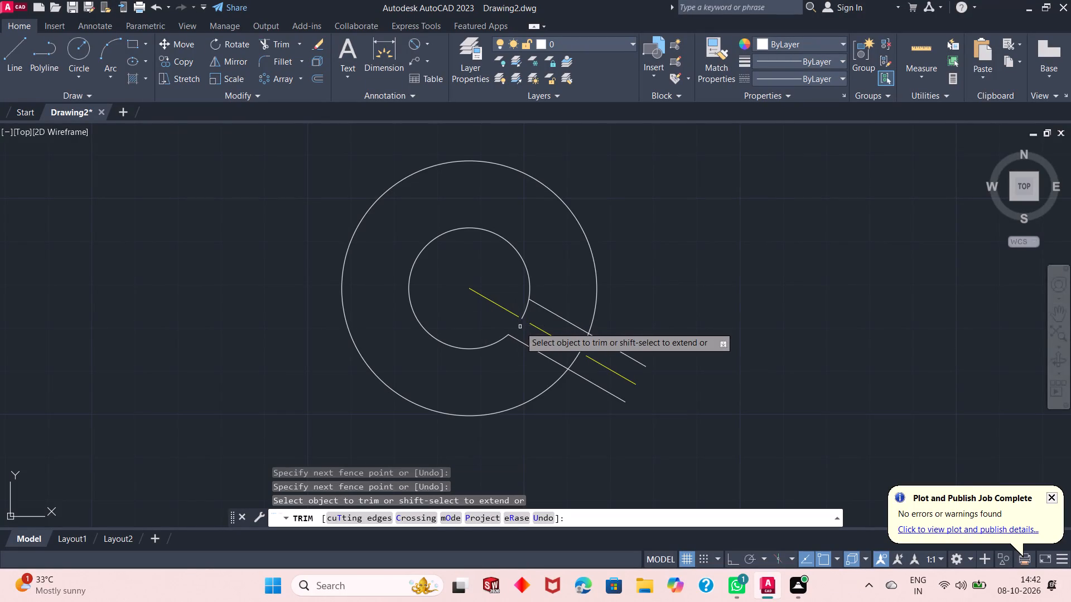
left_click(524, 306)
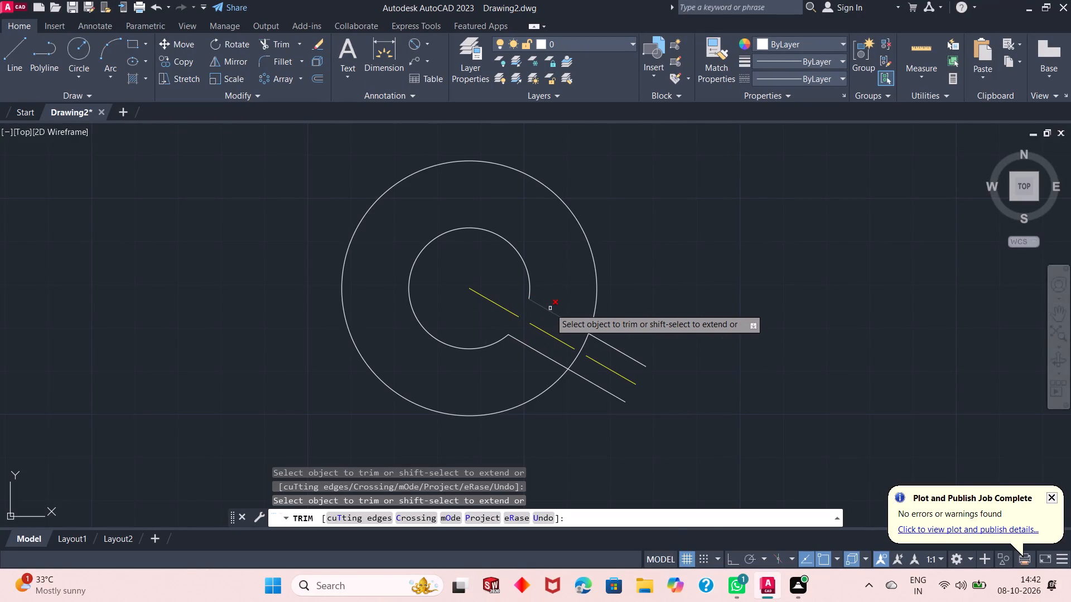
Trim the outer circle's arc between the offset lines and the lower line's end beyond that circle, keeping the upper line's outer end.
left_click(592, 345)
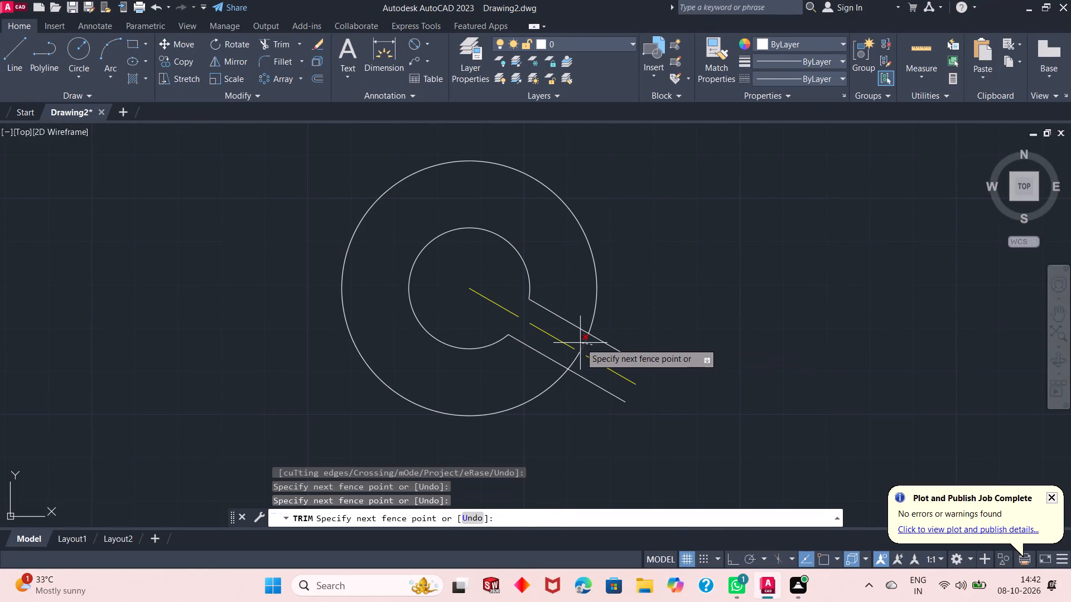
left_click(579, 342)
left_click(583, 366)
left_click(565, 353)
left_click(578, 365)
left_click(580, 389)
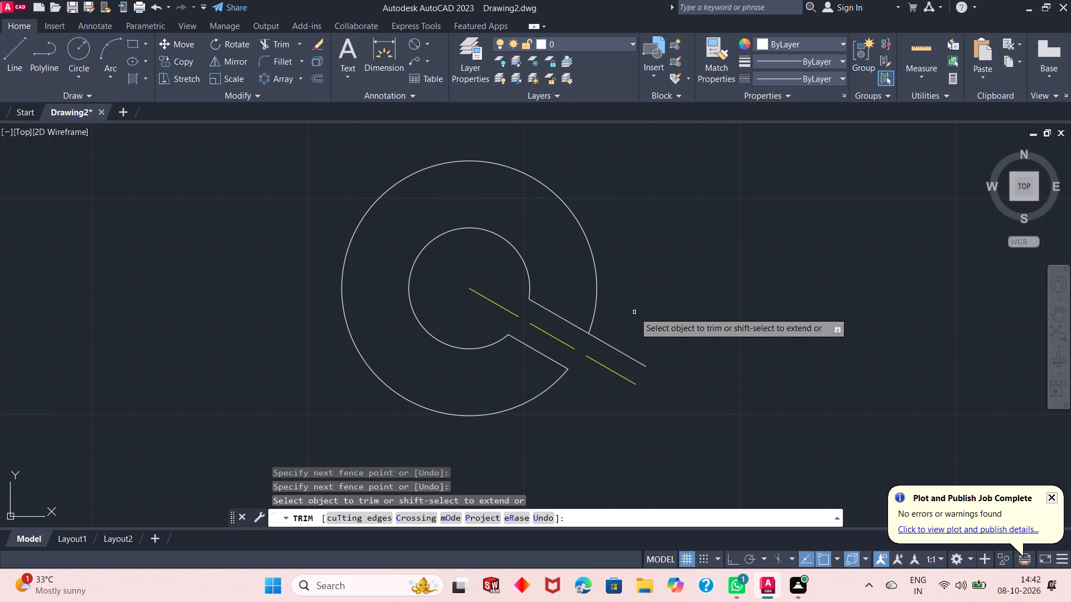
key("Escape")
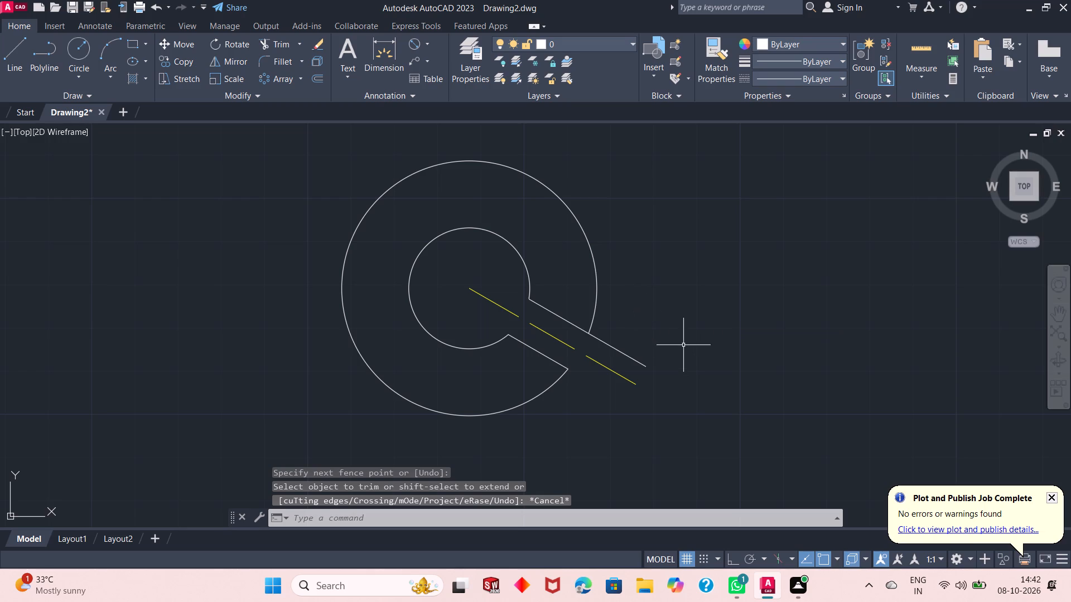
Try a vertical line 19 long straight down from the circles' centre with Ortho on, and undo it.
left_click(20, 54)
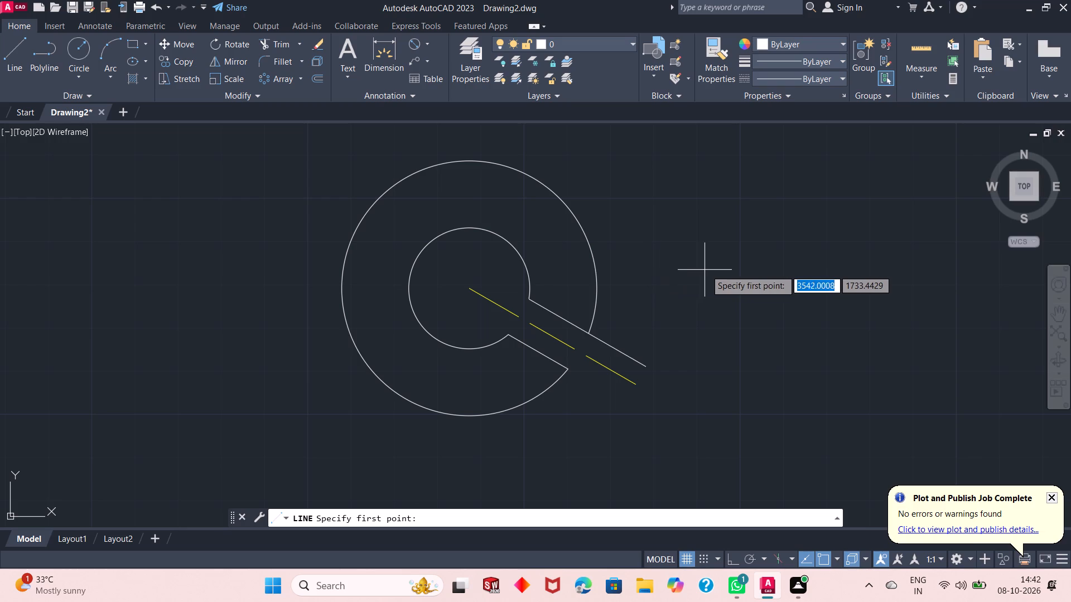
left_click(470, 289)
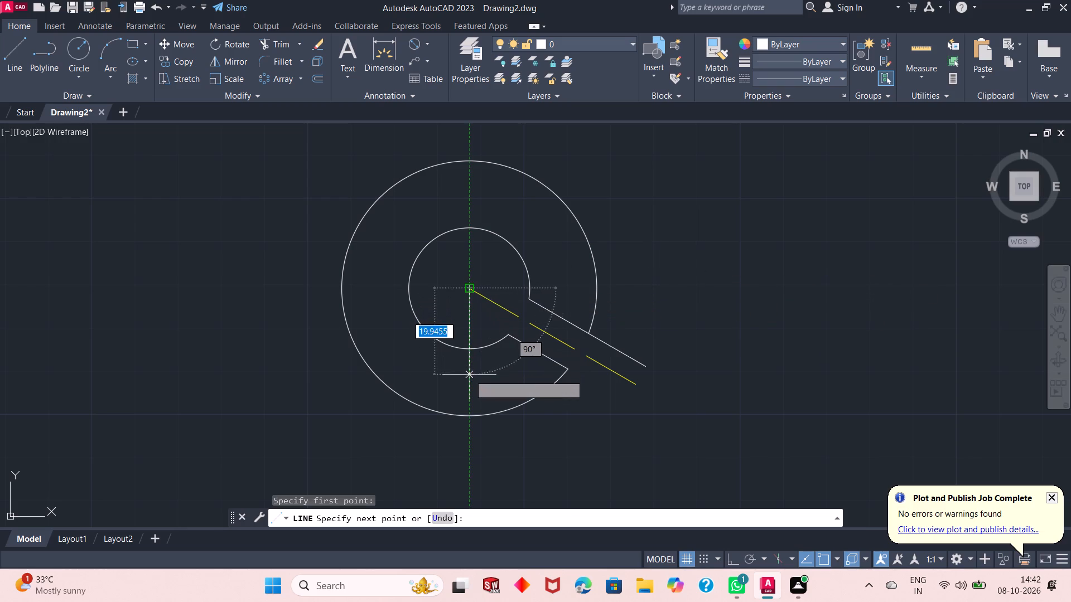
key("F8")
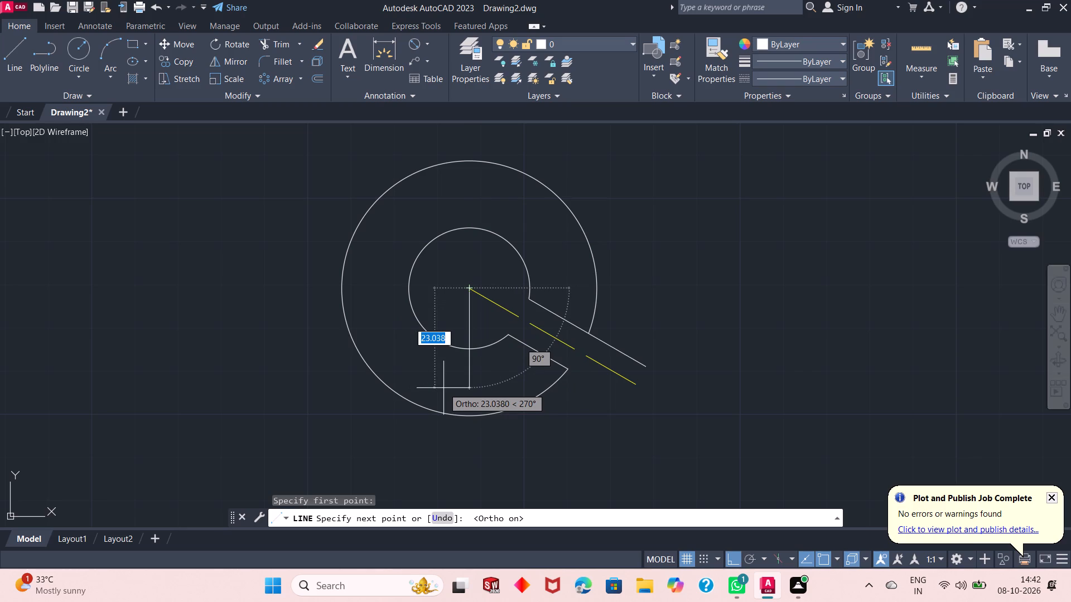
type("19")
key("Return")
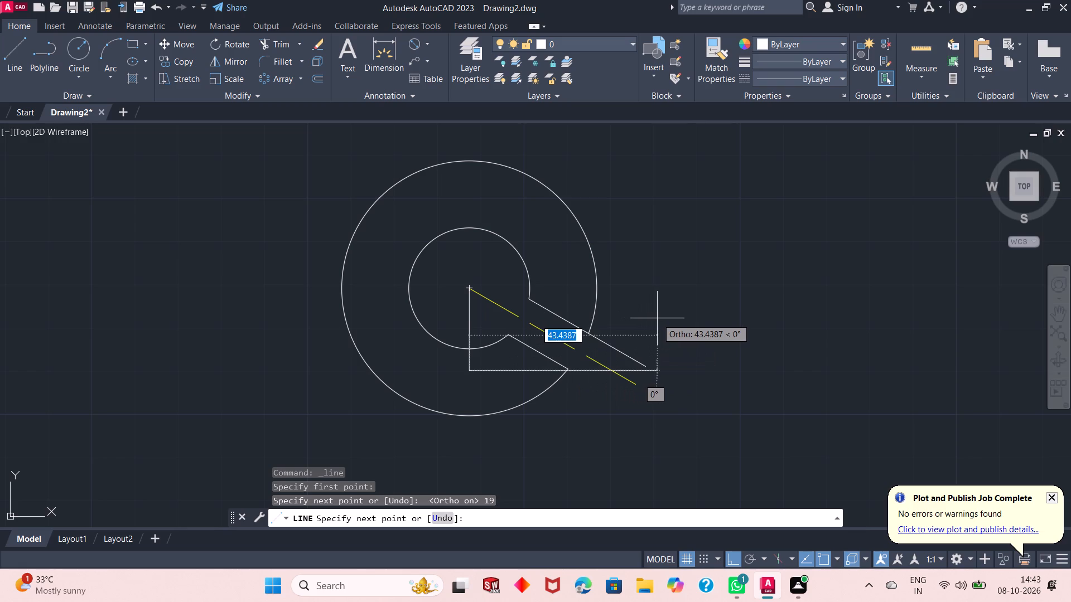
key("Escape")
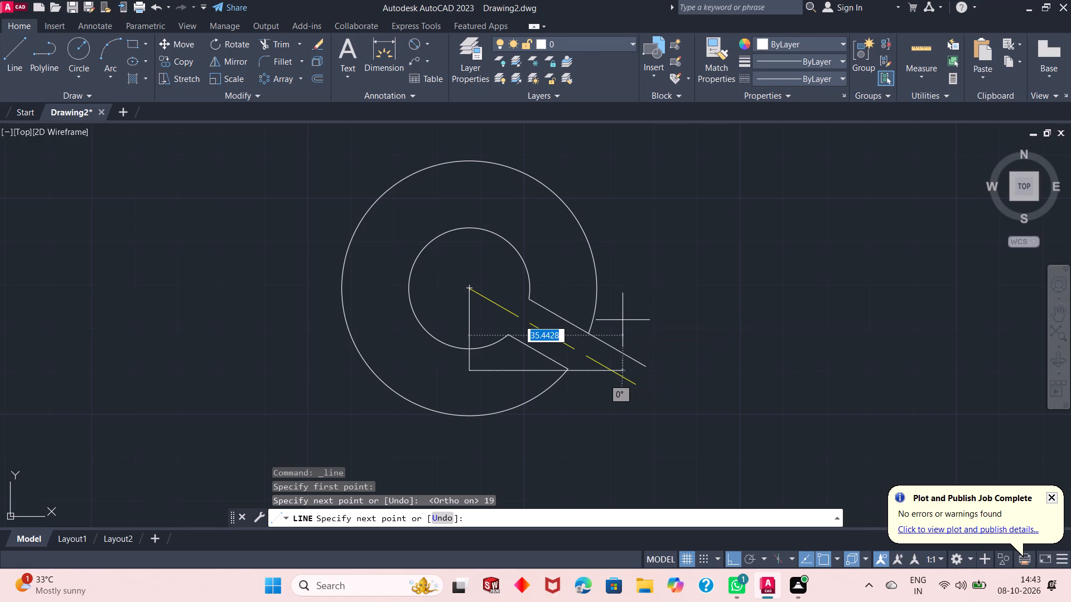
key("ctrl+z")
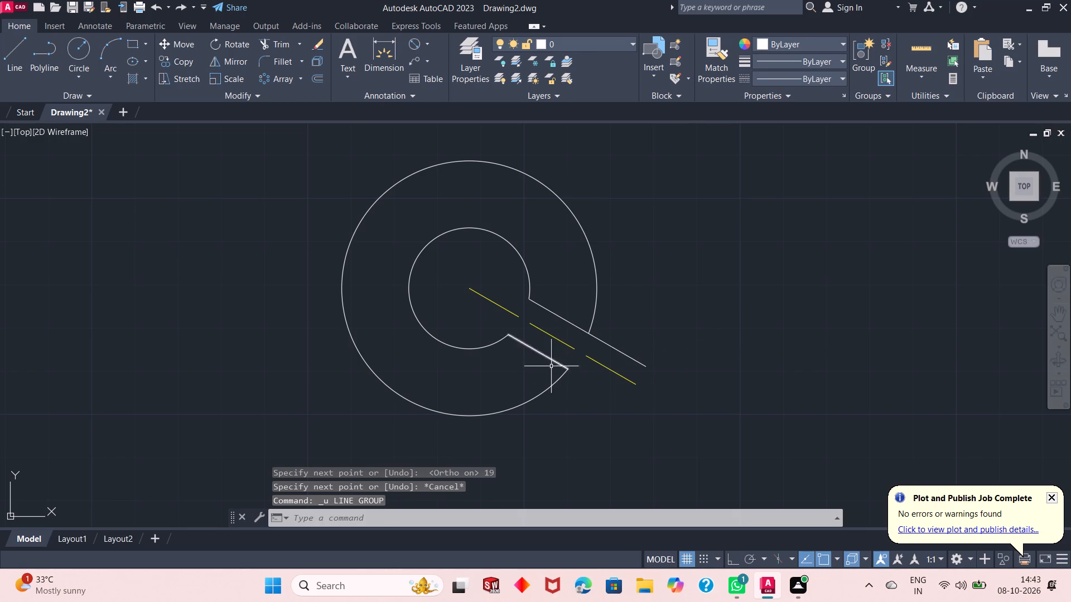
Draw a vertical line 19 long straight down from the outer circle's right quadrant point.
scroll(495, 346, "up", 1)
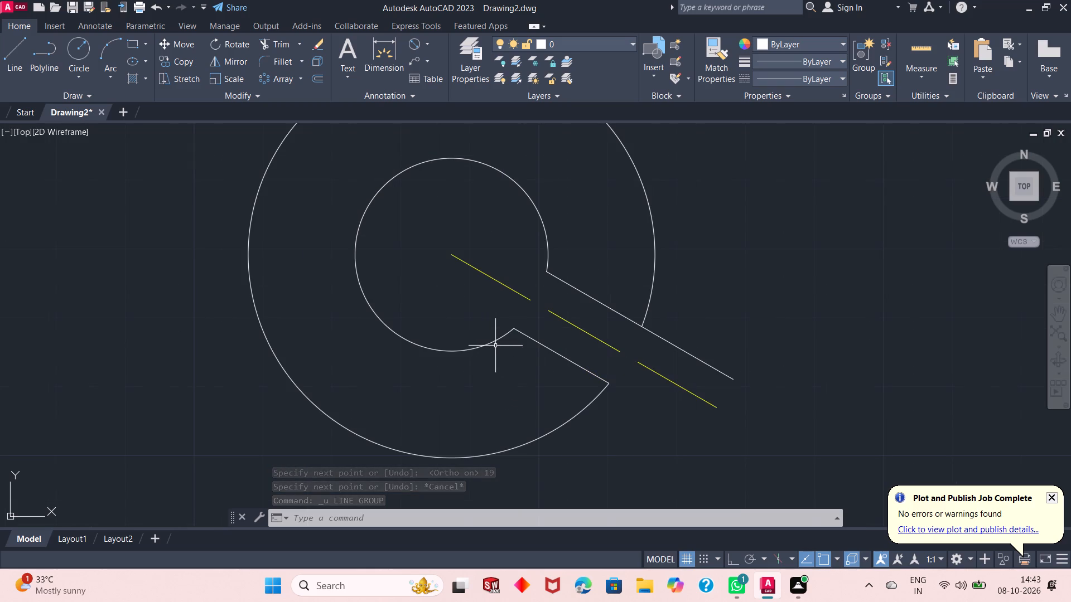
scroll(495, 346, "down", 1)
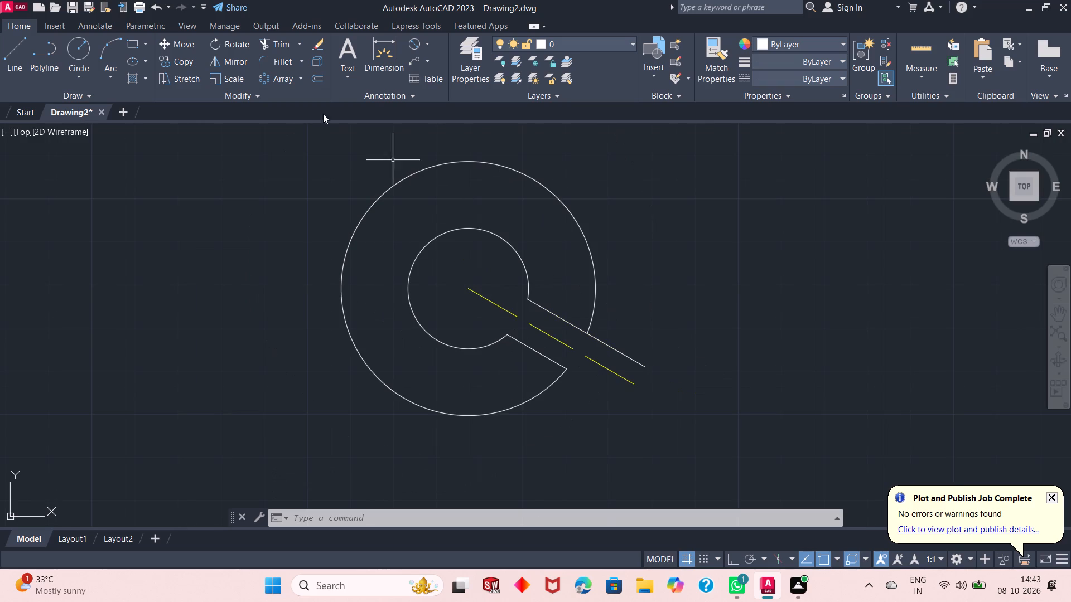
left_click(8, 57)
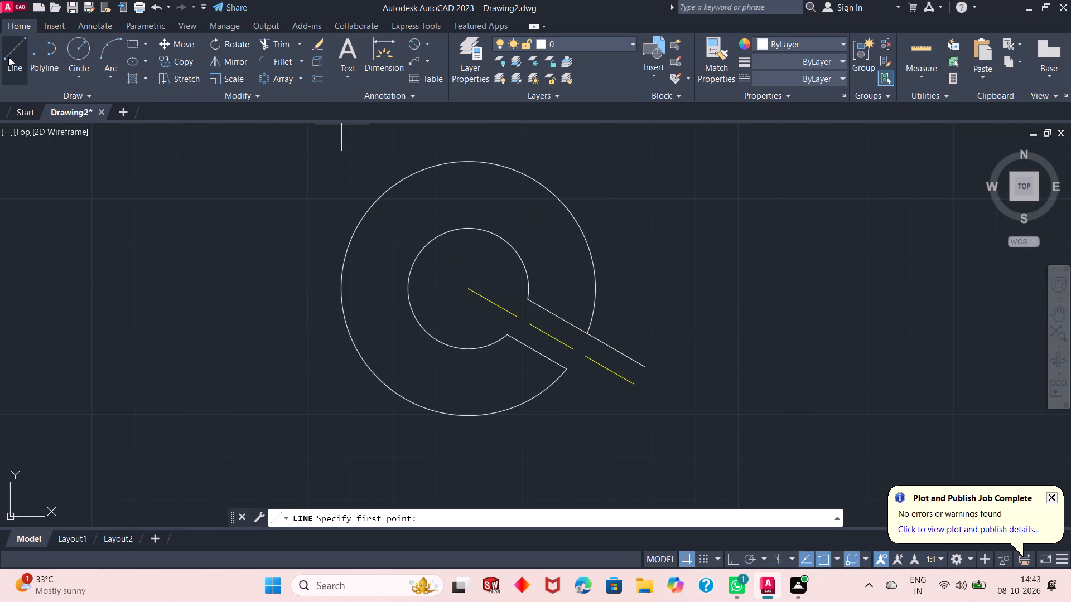
left_click(595, 289)
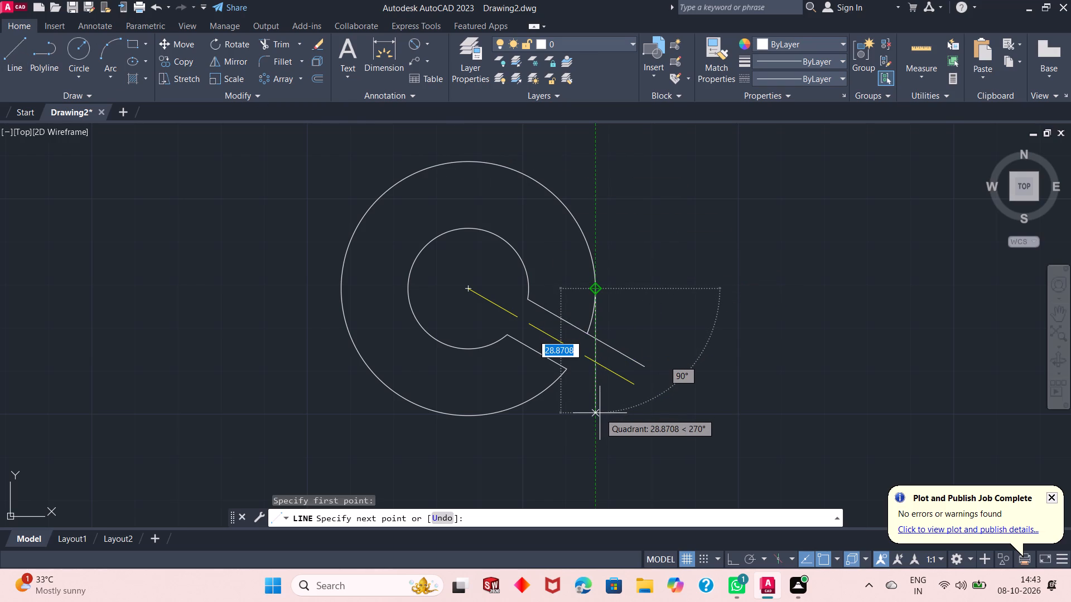
type("19")
key("Return")
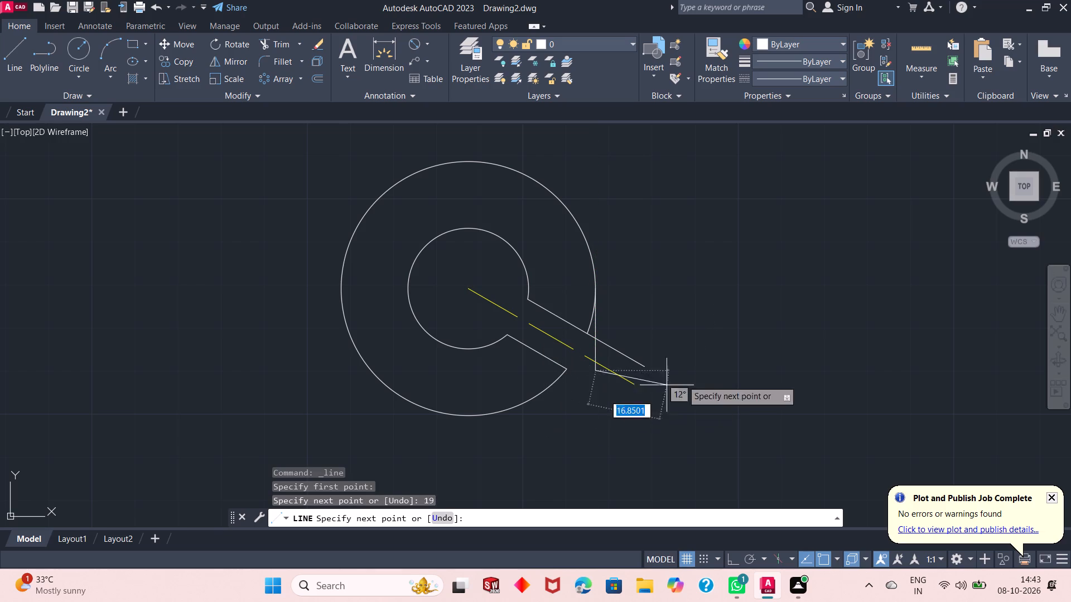
key("Escape")
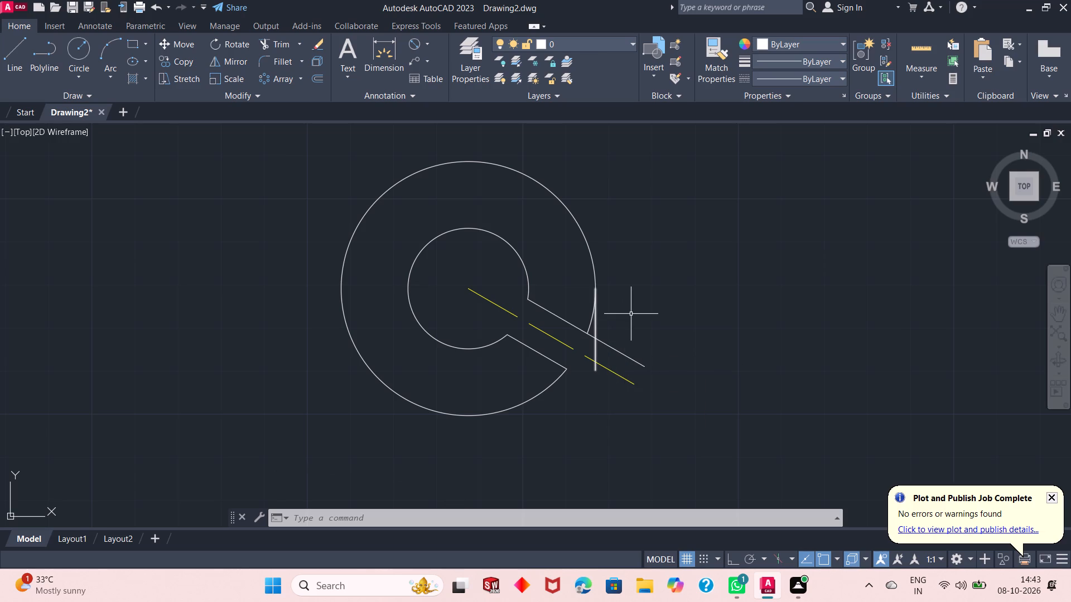
key("Escape")
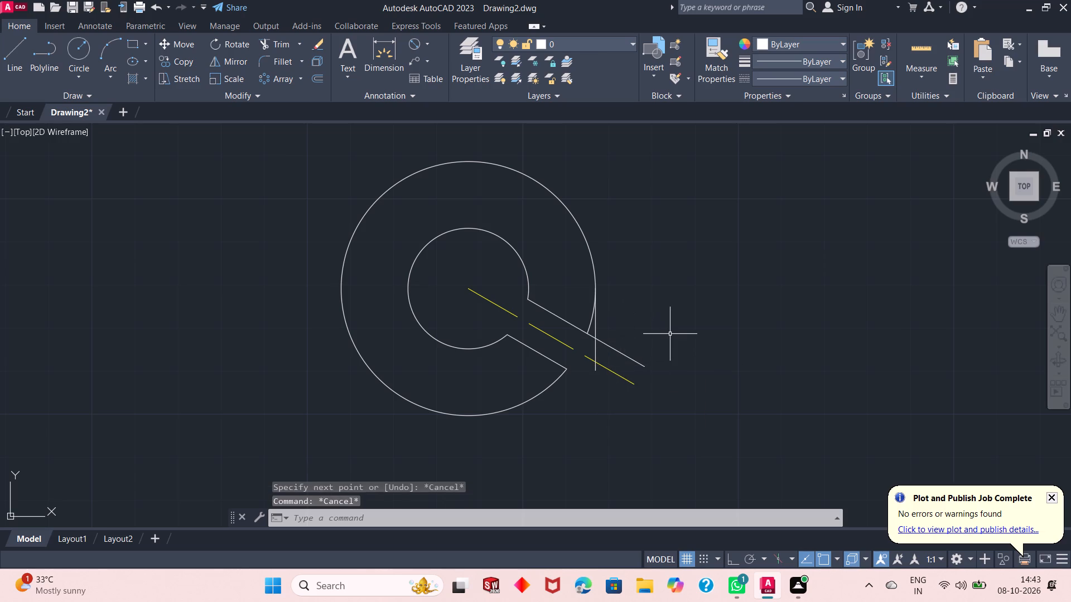
Undo the vertical line, the slot trims, the offset lines and the dashed centre line, back to only the two concentric circles.
key("ctrl+z")
key("ctrl+z")
key("ctrl+z")
key("ctrl+z")
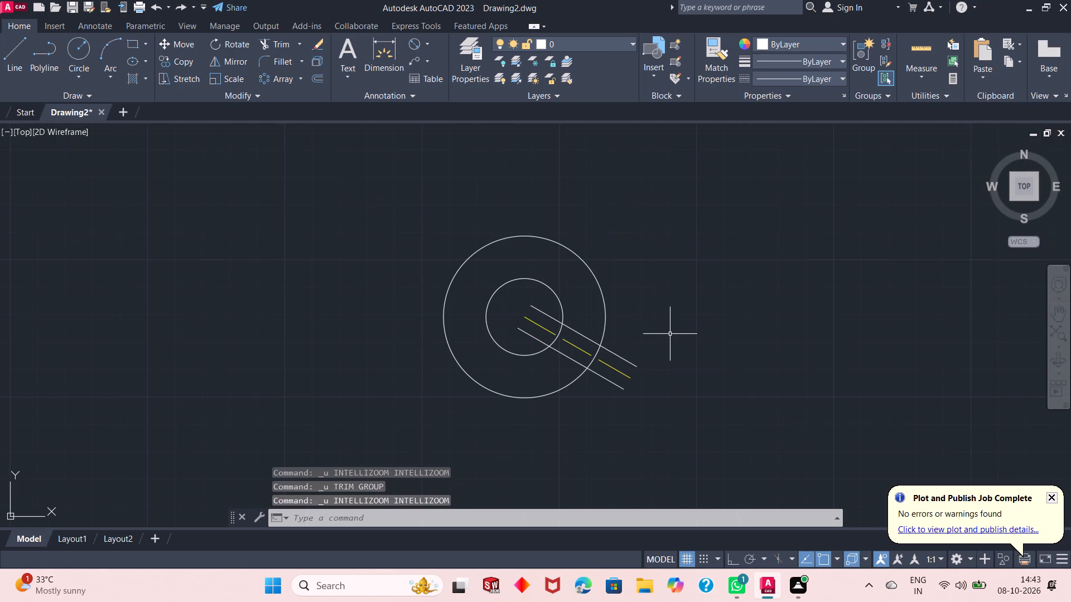
key("ctrl+z")
key("ctrl+z")
key("ctrl+z")
key("ctrl+z")
key("ctrl+z")
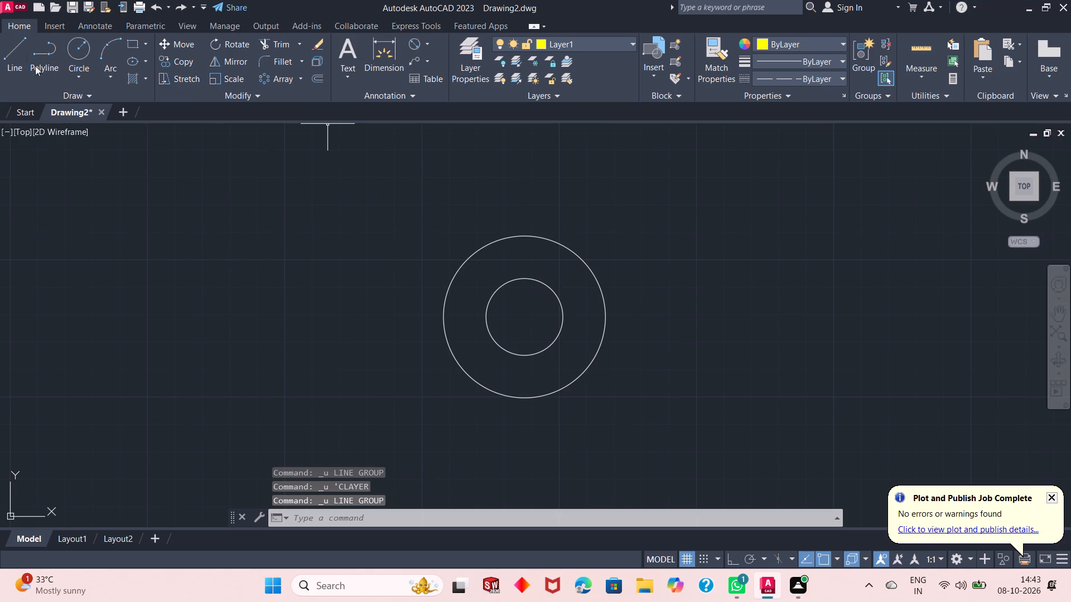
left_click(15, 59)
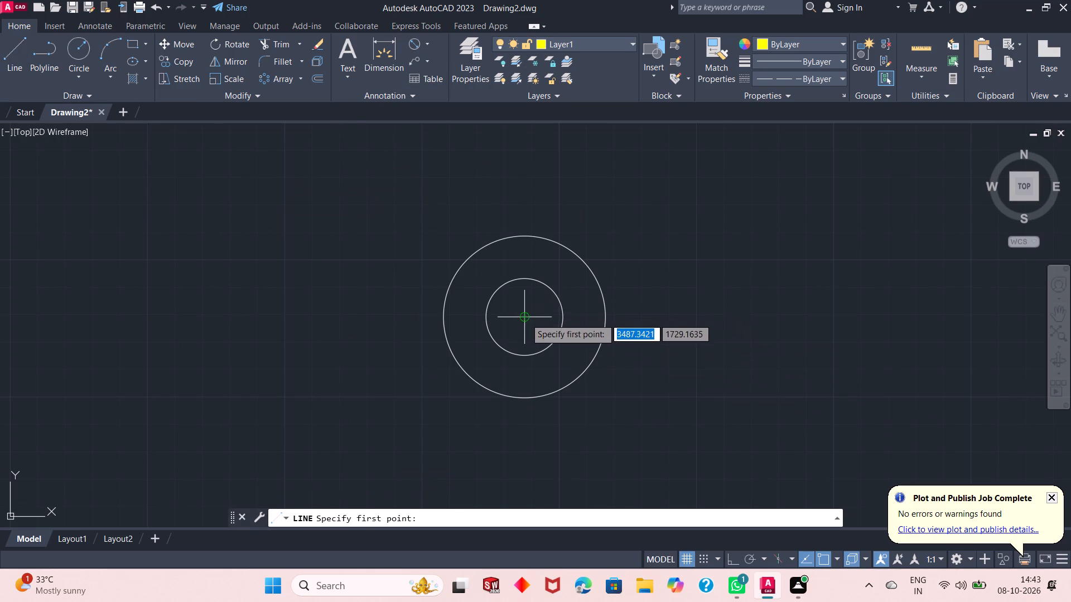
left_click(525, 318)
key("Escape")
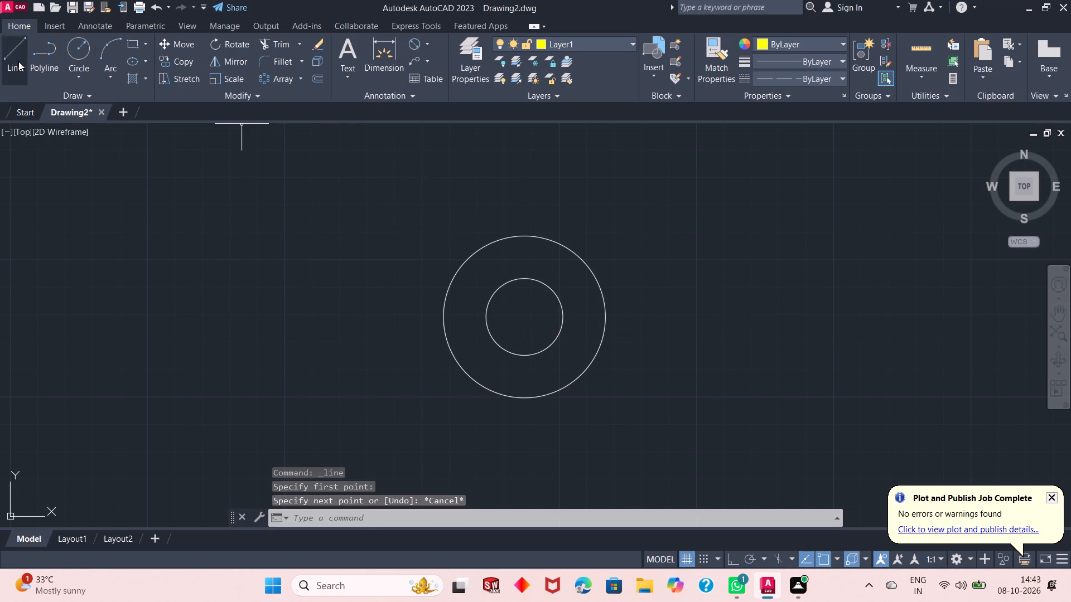
On layer 0 with Ortho on, draw a line 19 straight down from the circles' centre, continuing horizontally right past the outer circle.
left_click(547, 42)
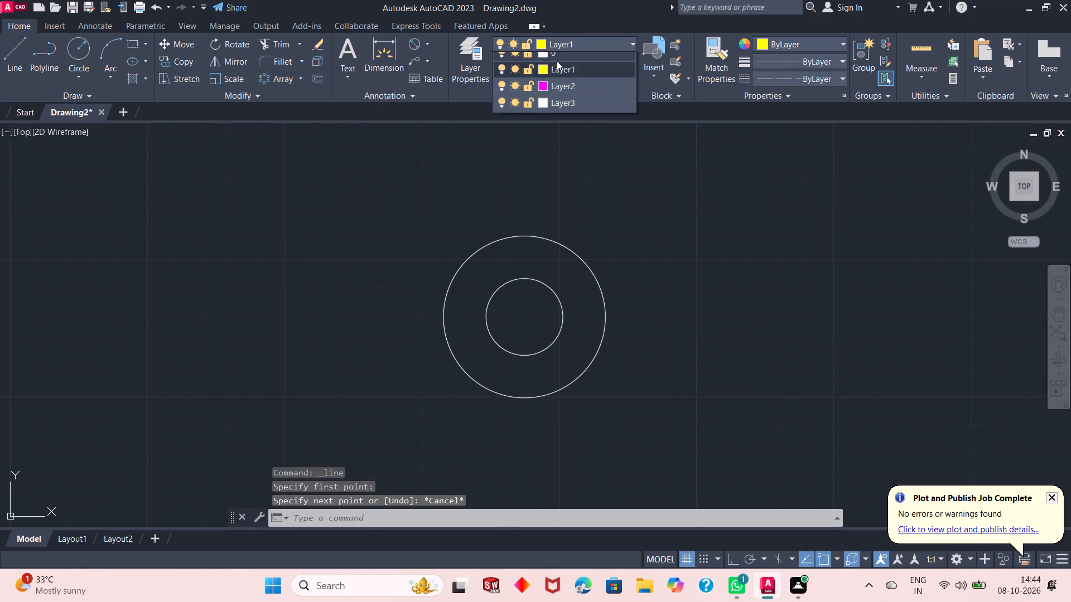
left_click(557, 64)
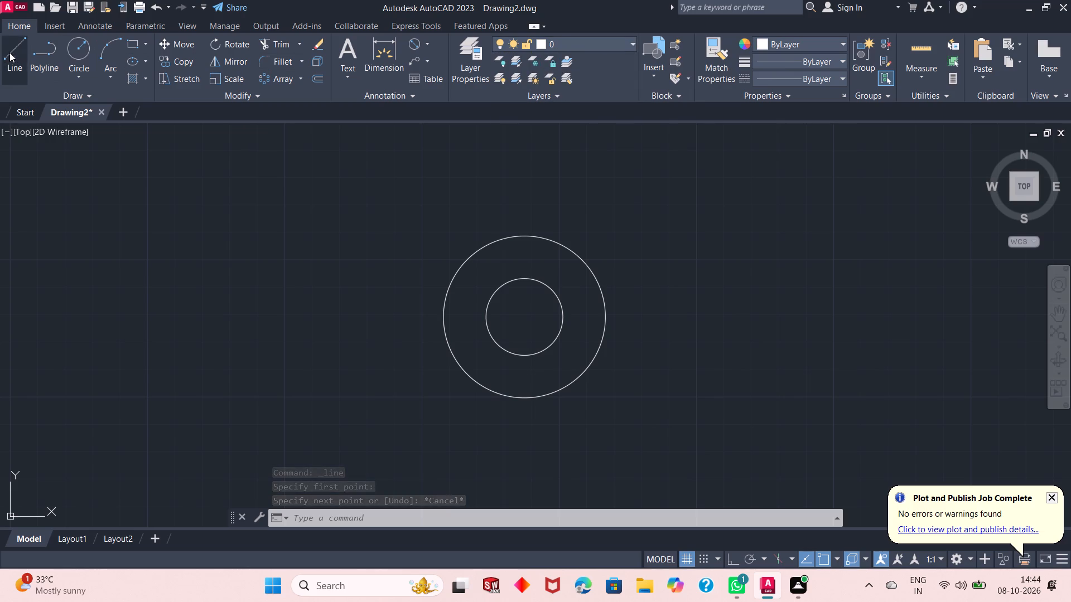
left_click(12, 52)
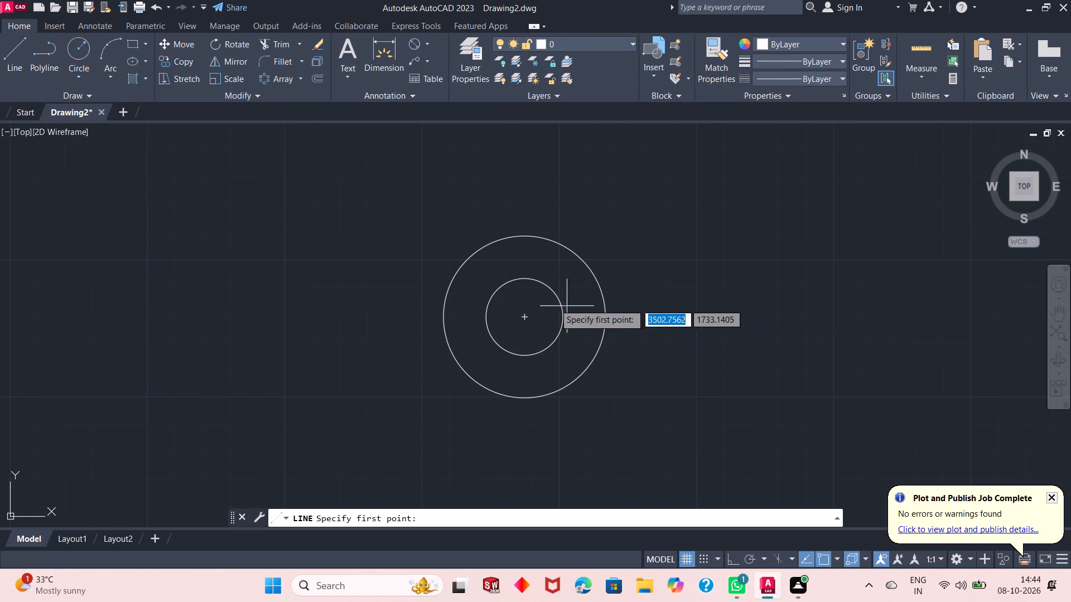
left_click(524, 319)
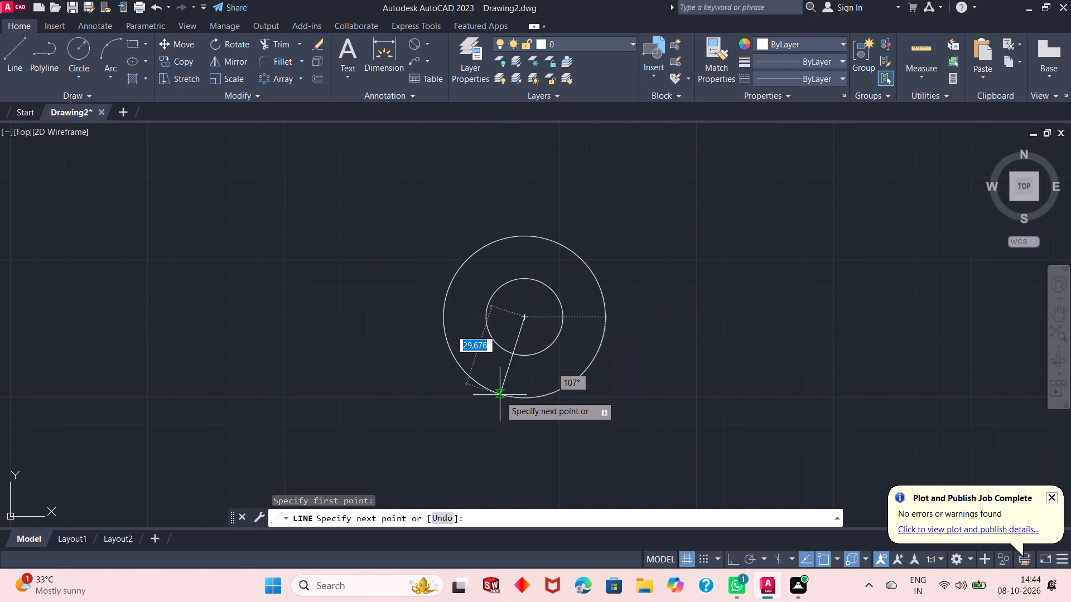
key("F8")
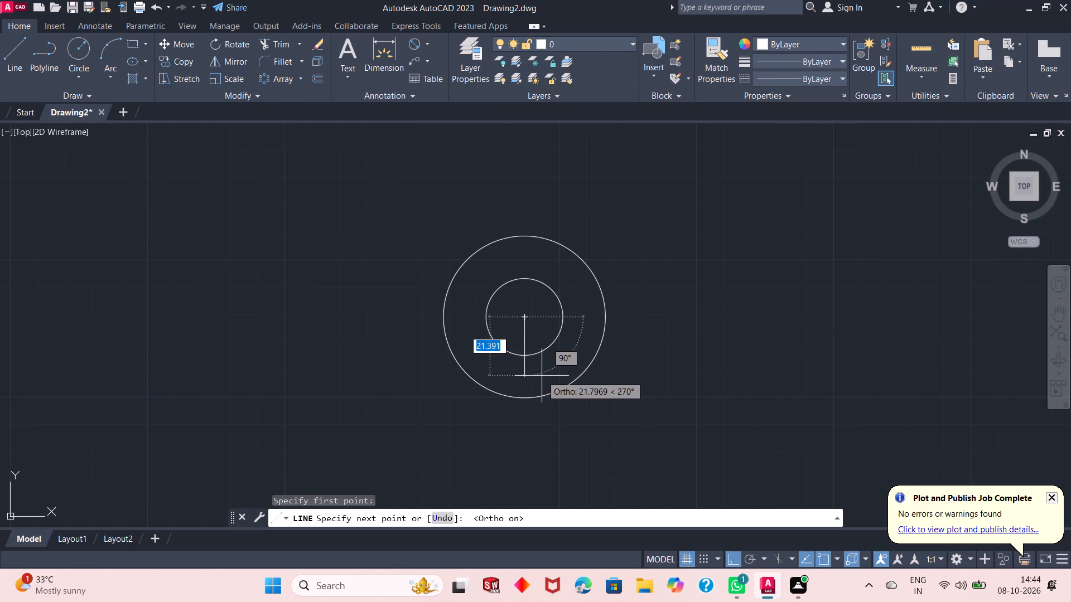
type("19")
key("Return")
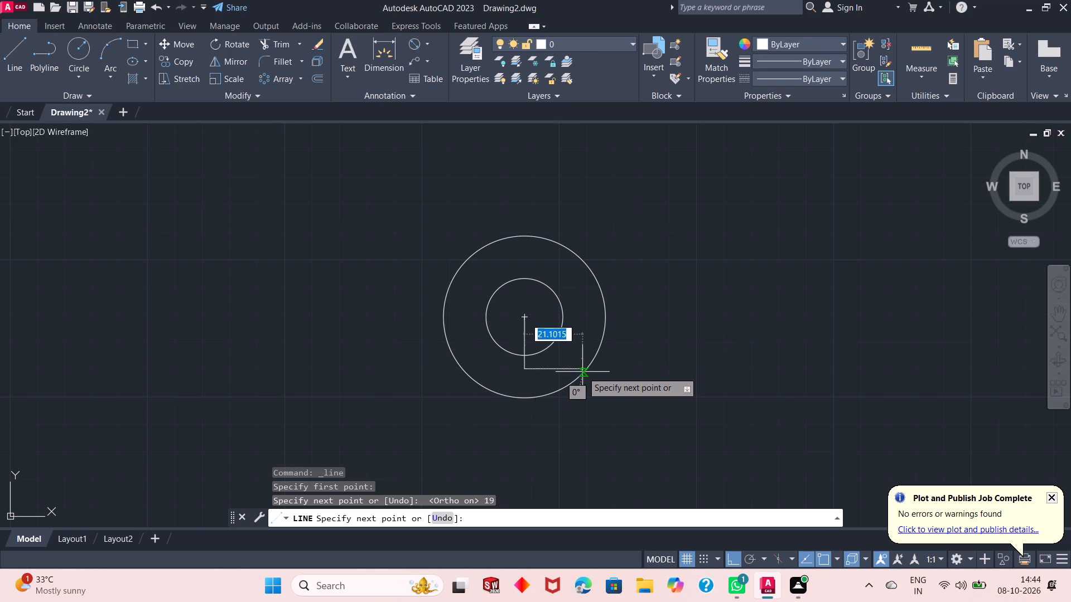
left_click(635, 371)
key("Escape")
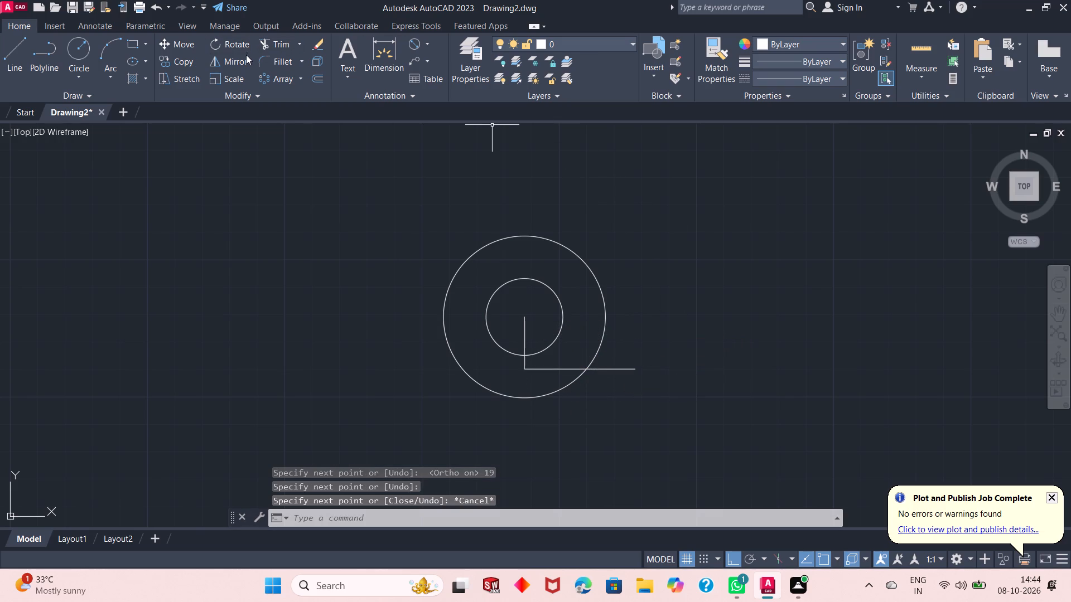
Draw a line 19 straight up from the circles' centre, continuing horizontally right about 42, past the outer circle.
right_click(424, 144)
left_click(444, 153)
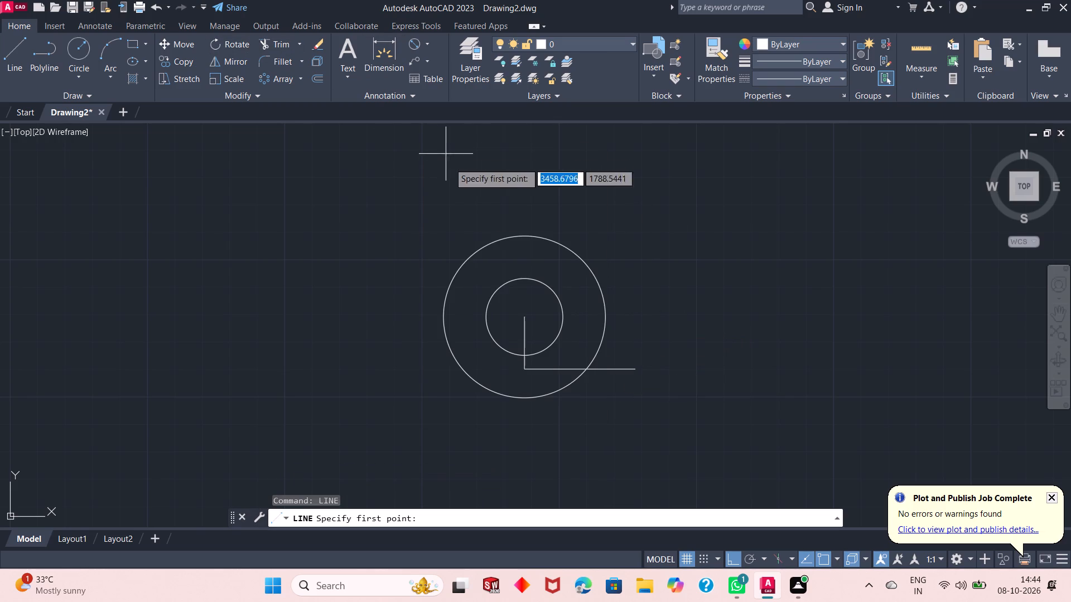
left_click(525, 317)
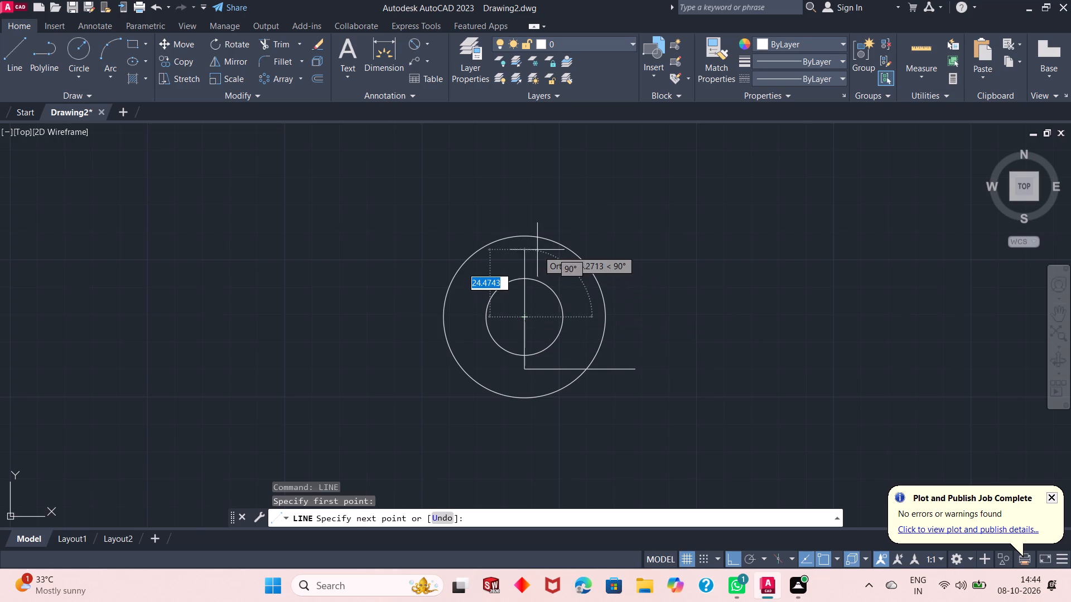
type("19")
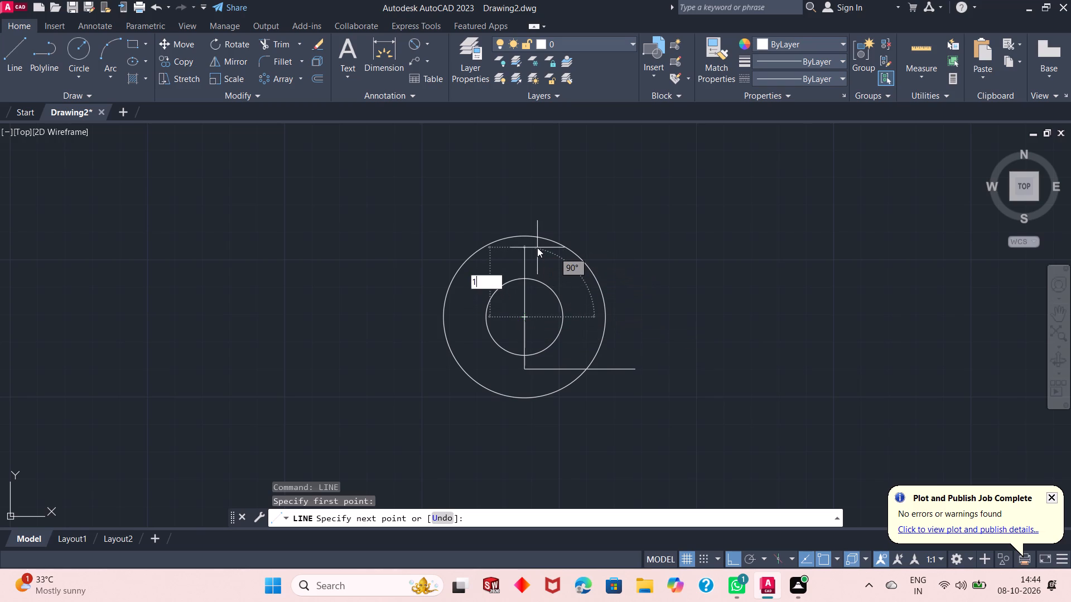
key("Return")
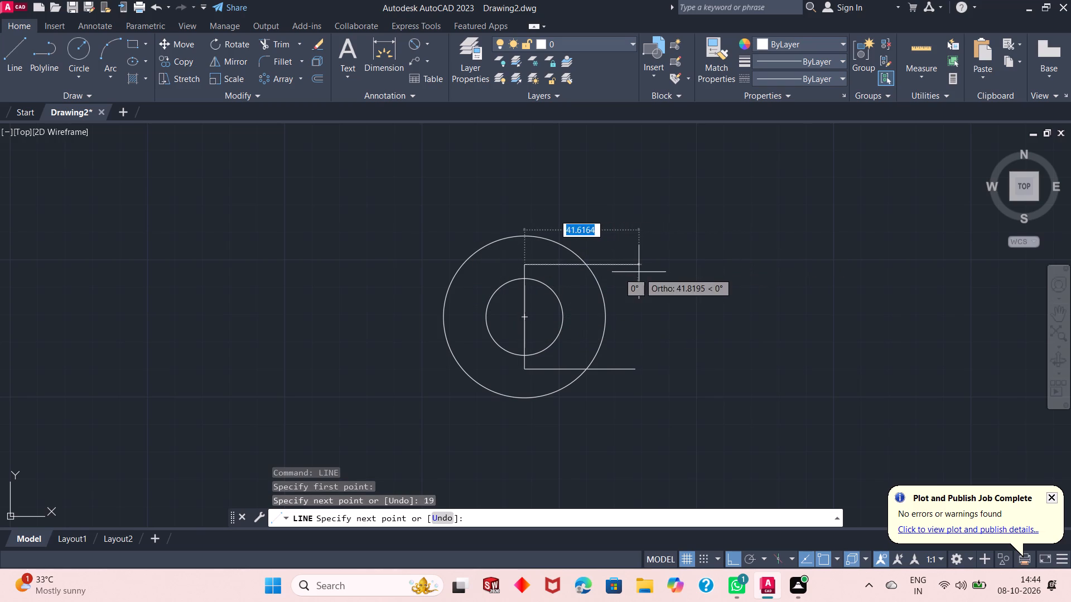
left_click(639, 272)
right_click(639, 272)
left_click(676, 279)
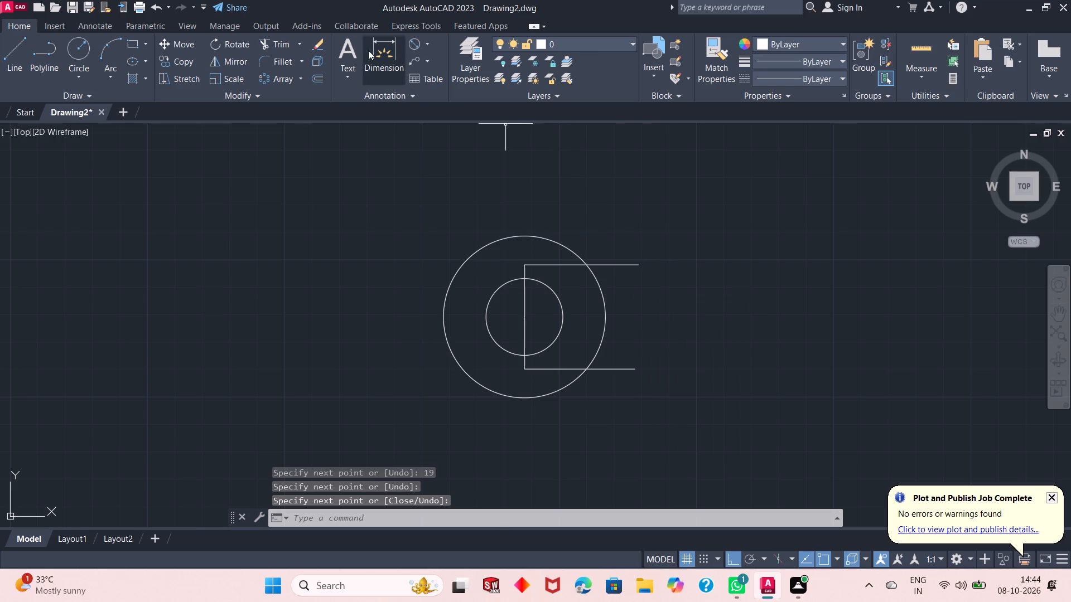
Trim the ends of both horizontal lines that extend beyond the outer circle.
left_click(266, 40)
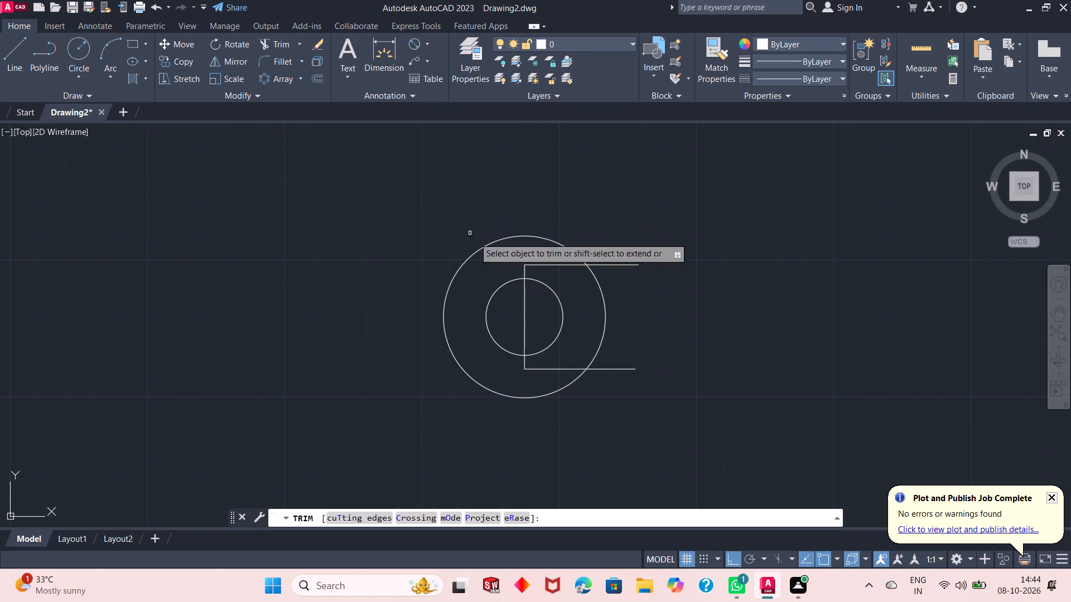
left_click(607, 256)
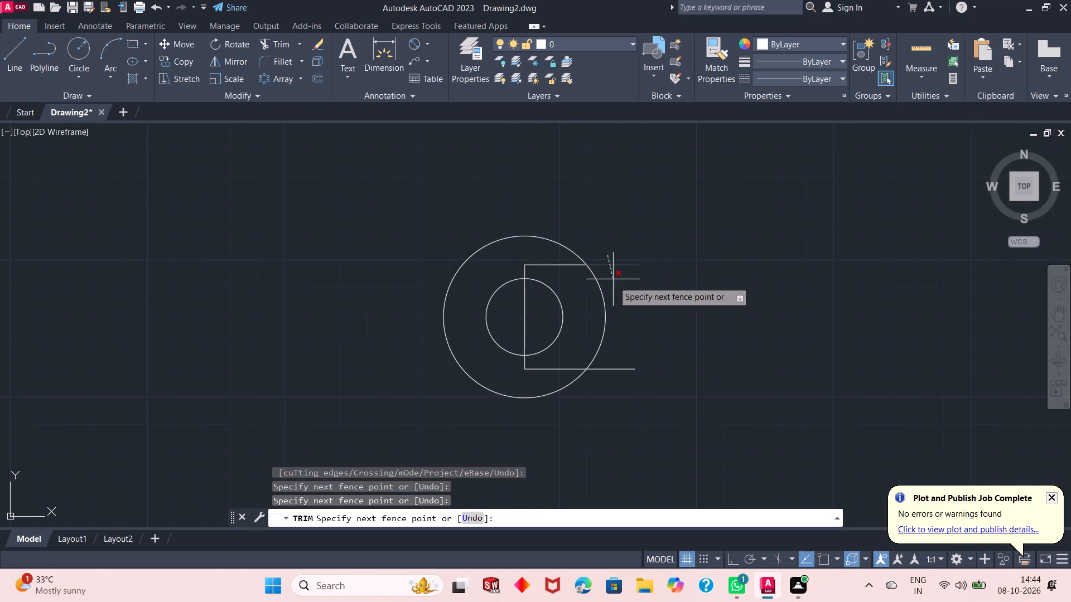
left_click(618, 375)
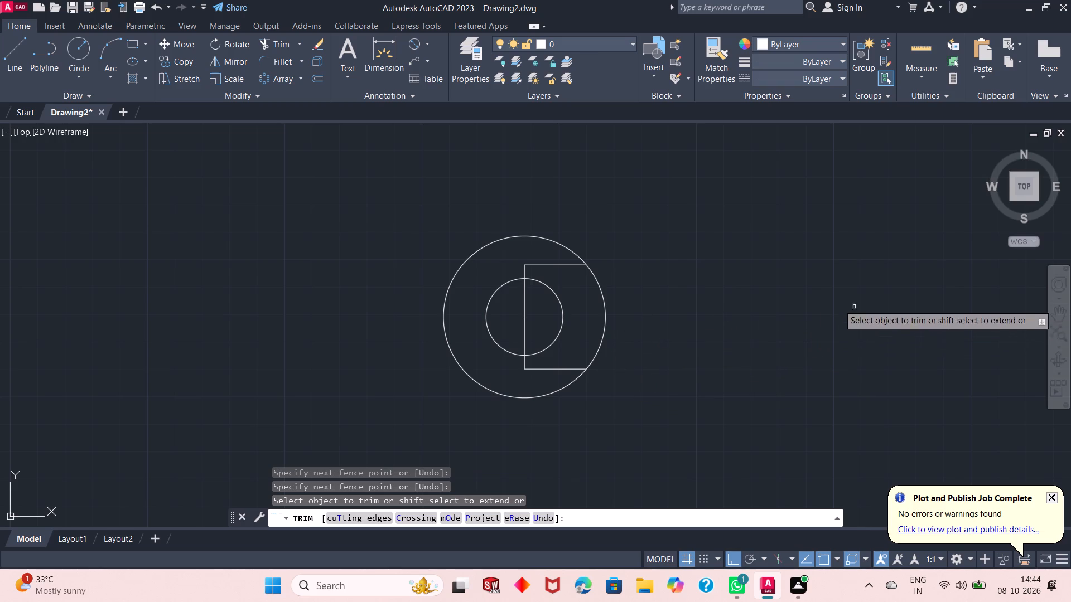
right_click(351, 196)
left_click(384, 204)
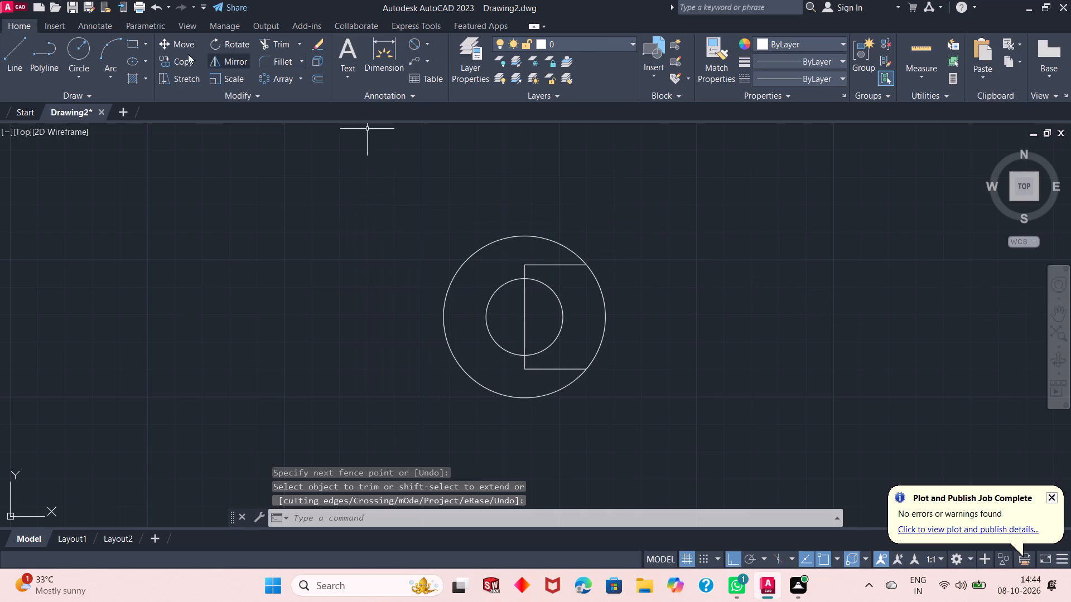
From the upper line's end on the outer circle, draw lines 25 right, 38 down and back to the lower line's end on the circle.
left_click(17, 51)
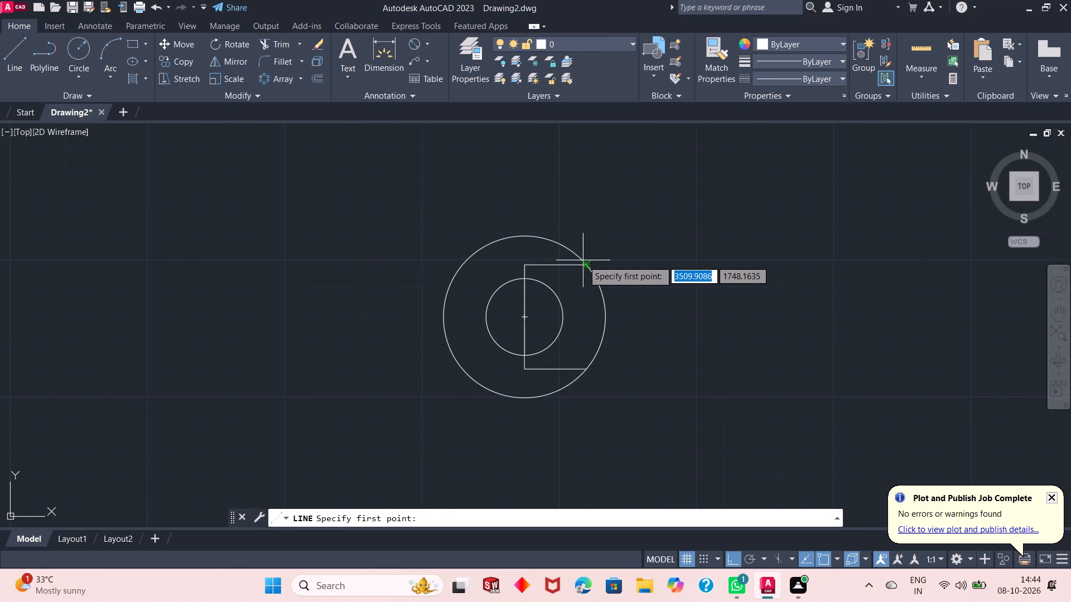
left_click(586, 262)
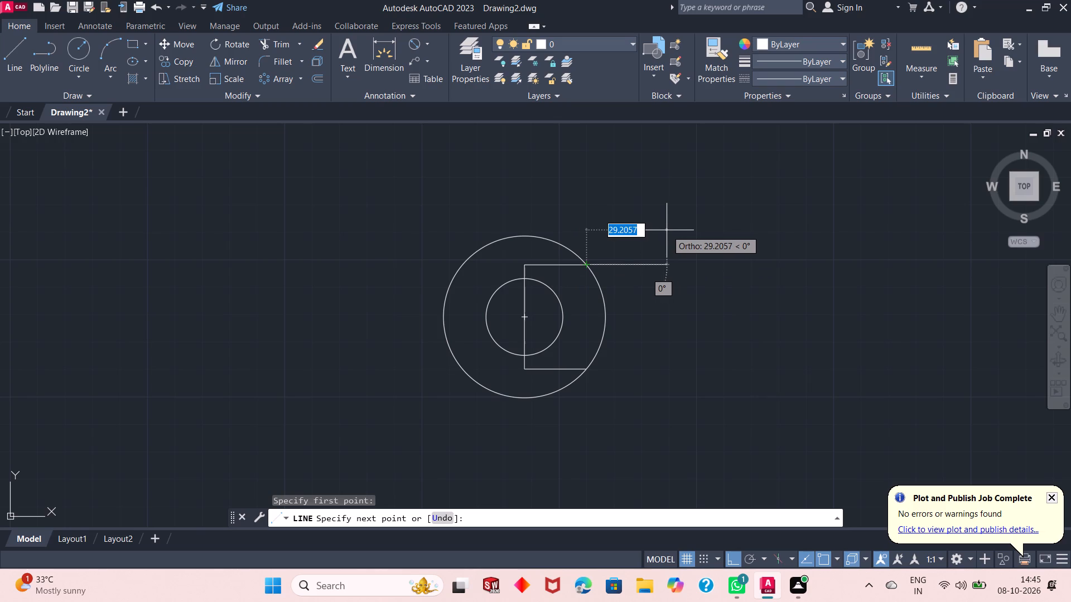
type("25")
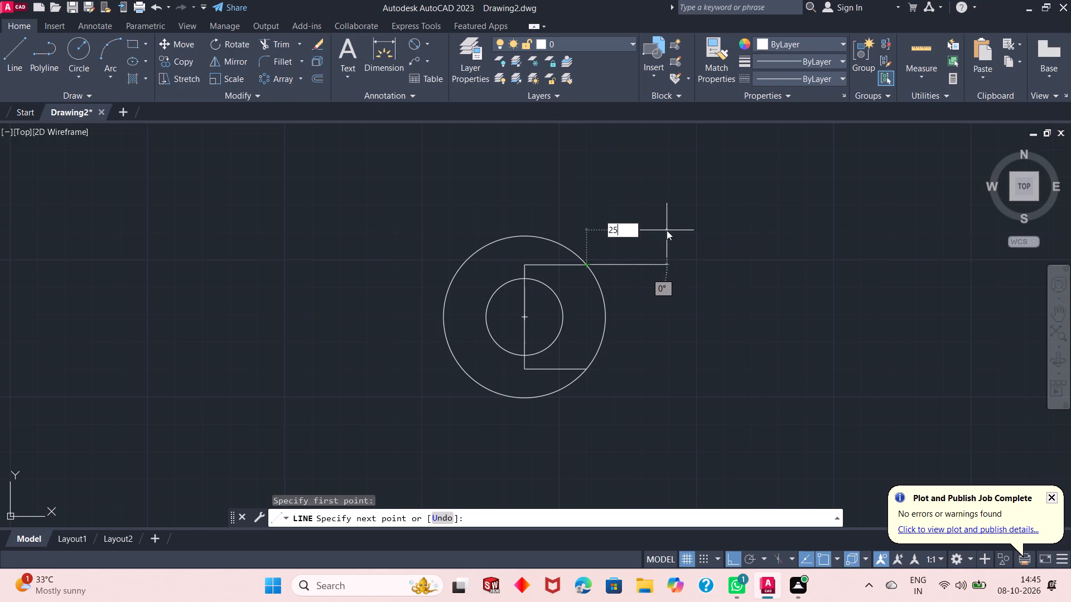
key("Return")
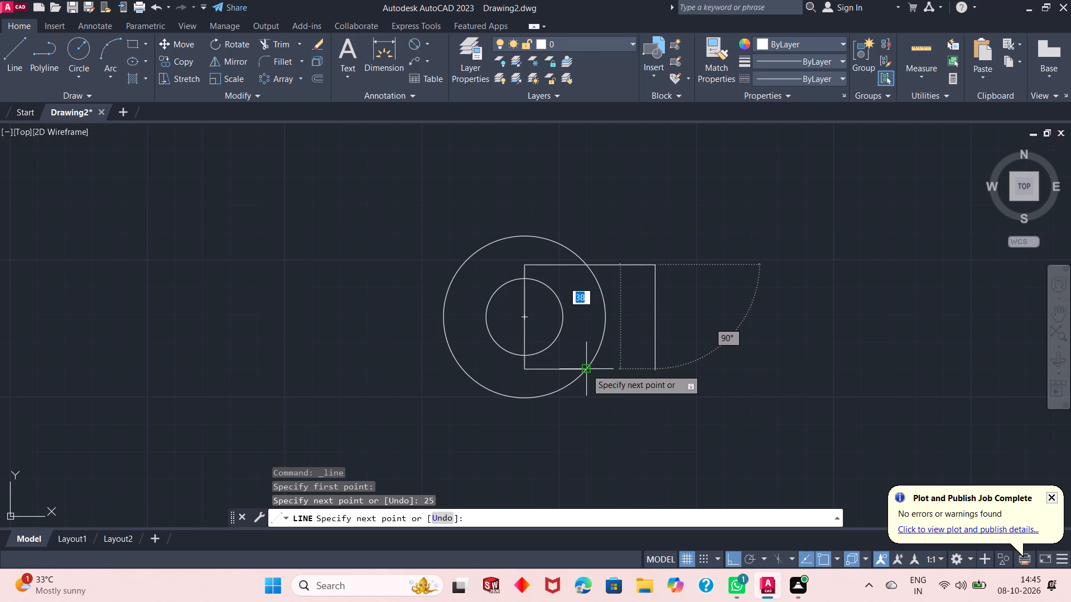
left_click(653, 369)
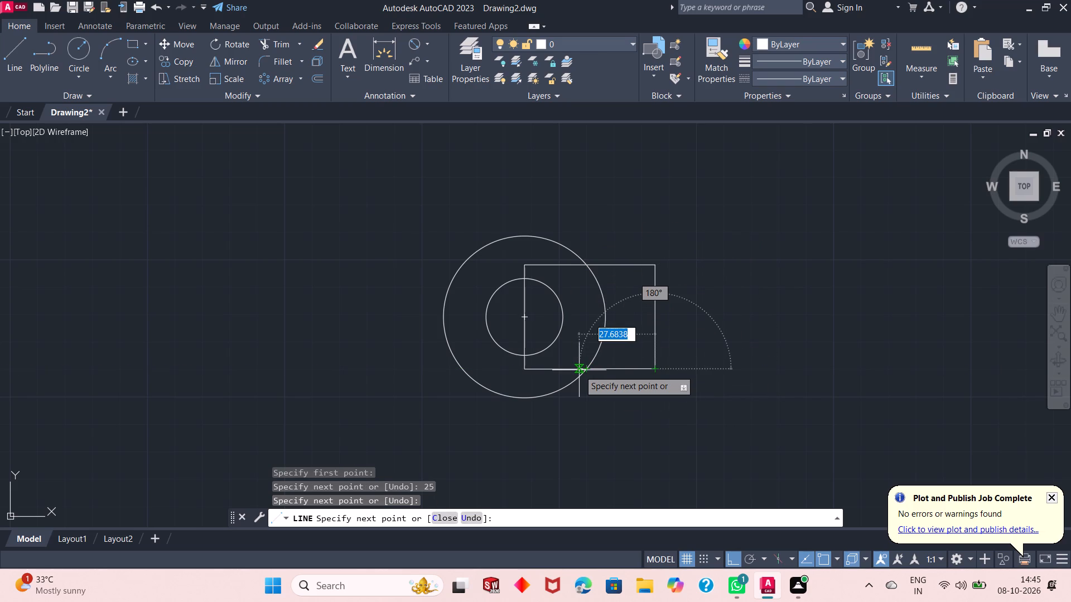
left_click(586, 370)
right_click(711, 289)
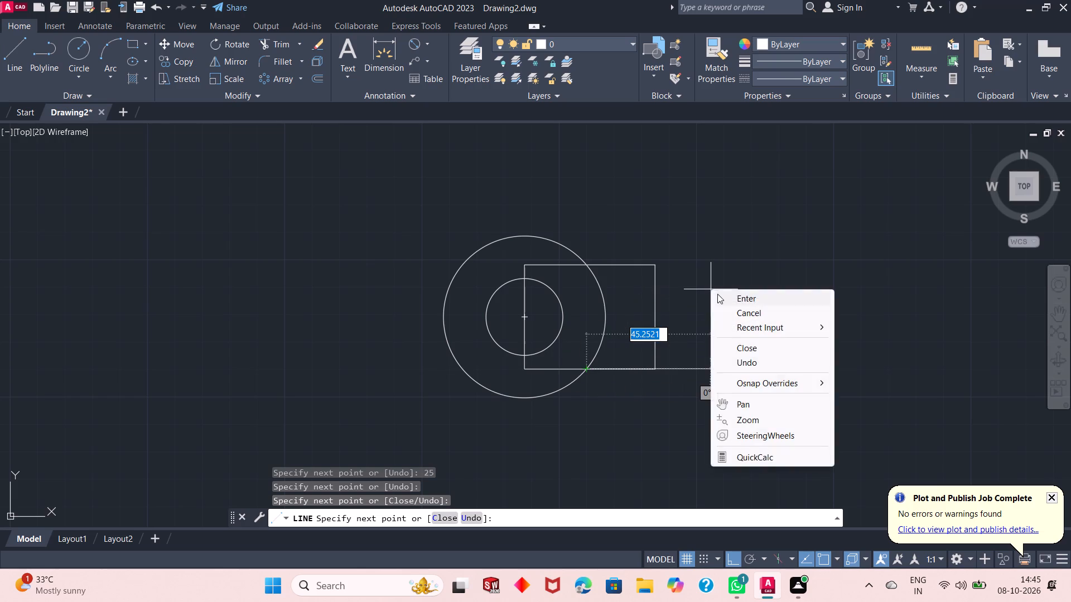
left_click(721, 297)
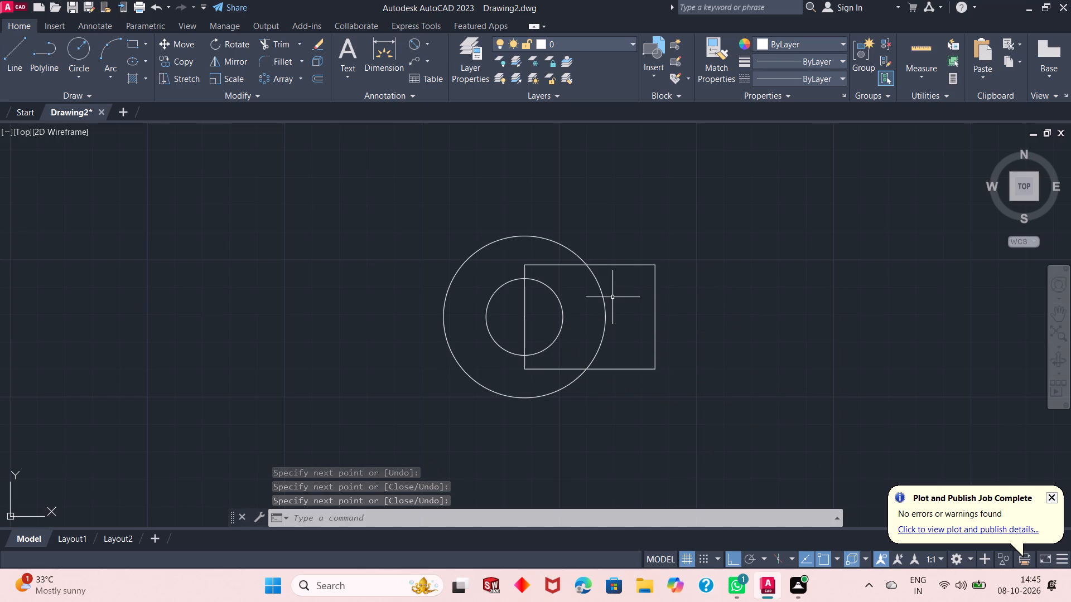
From the rectangle's upper right corner, draw a line 12.5 to the left, continuing straight down to the lower horizontal line.
left_click(9, 54)
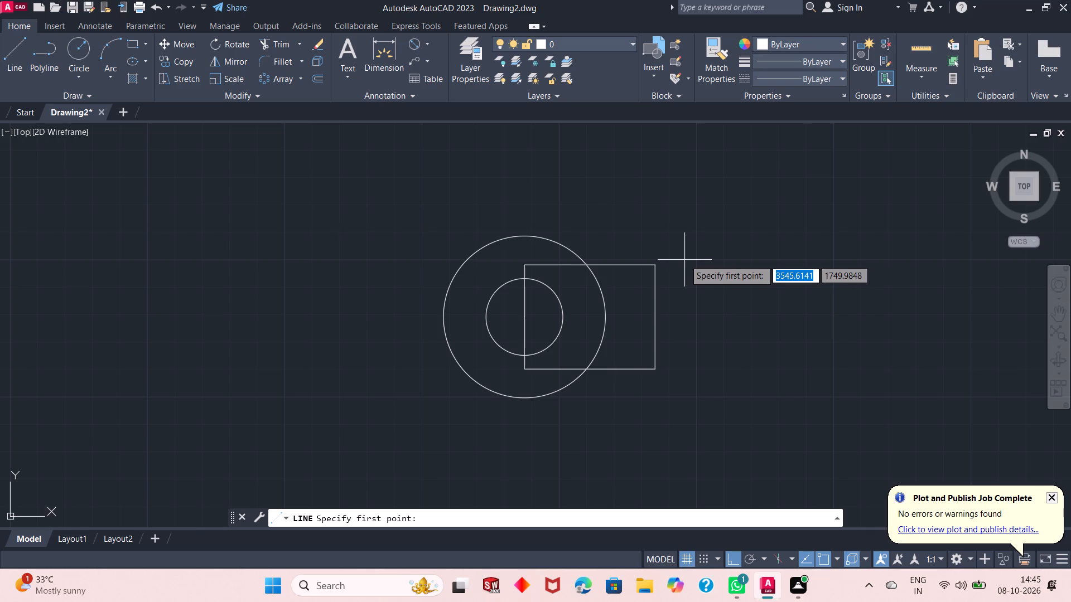
left_click(654, 266)
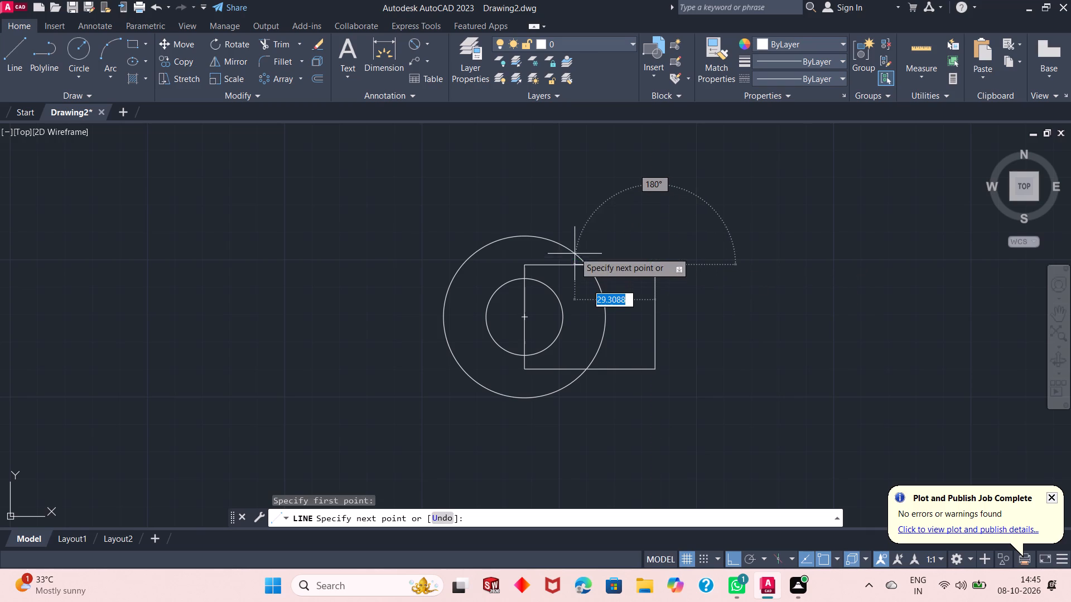
type("12.5")
key("Return")
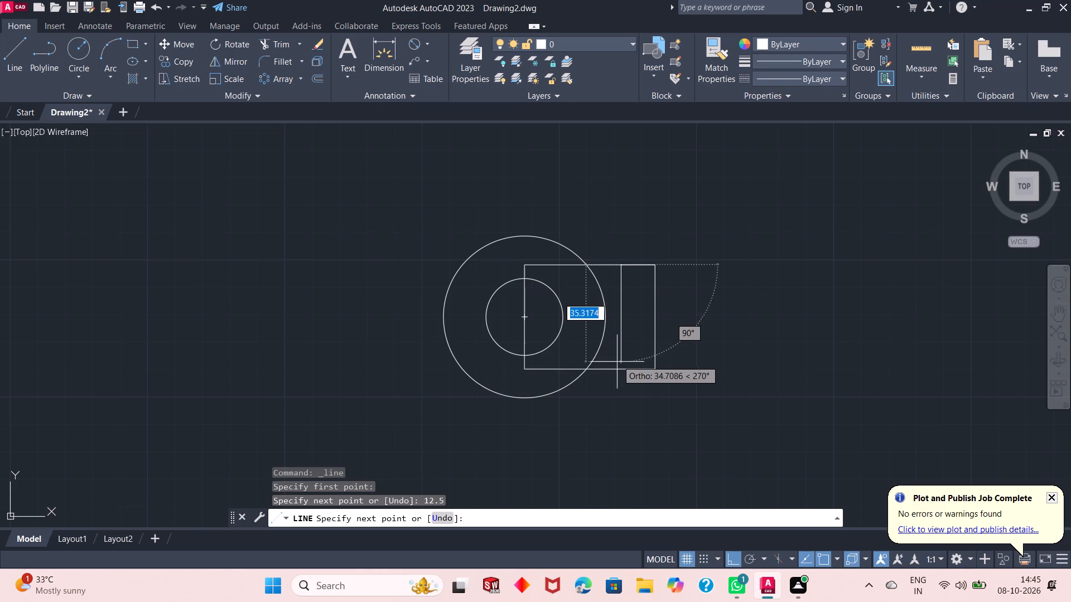
left_click(617, 372)
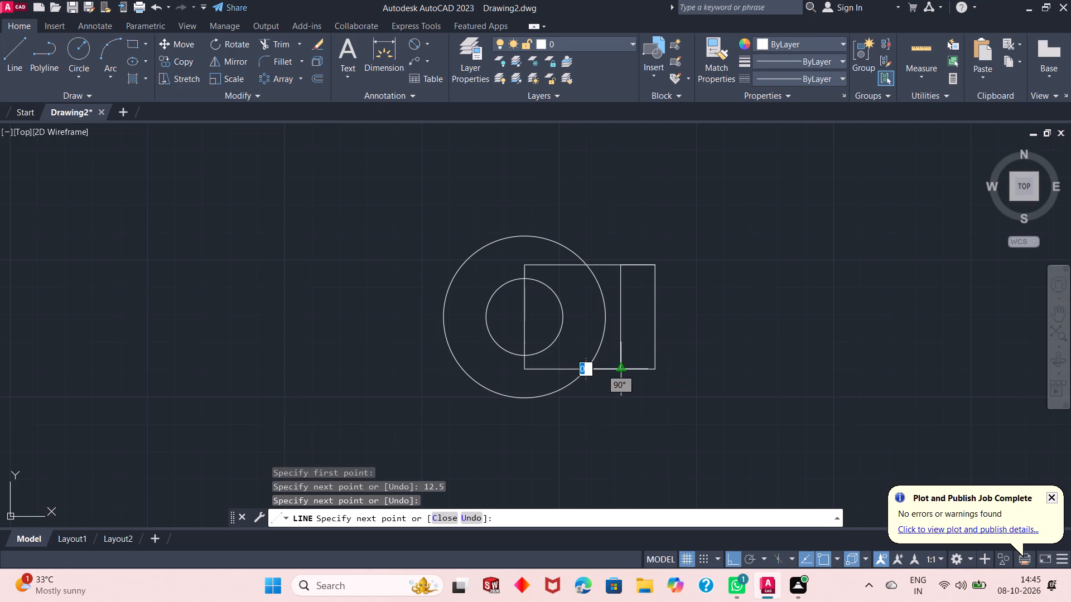
right_click(617, 372)
left_click(621, 377)
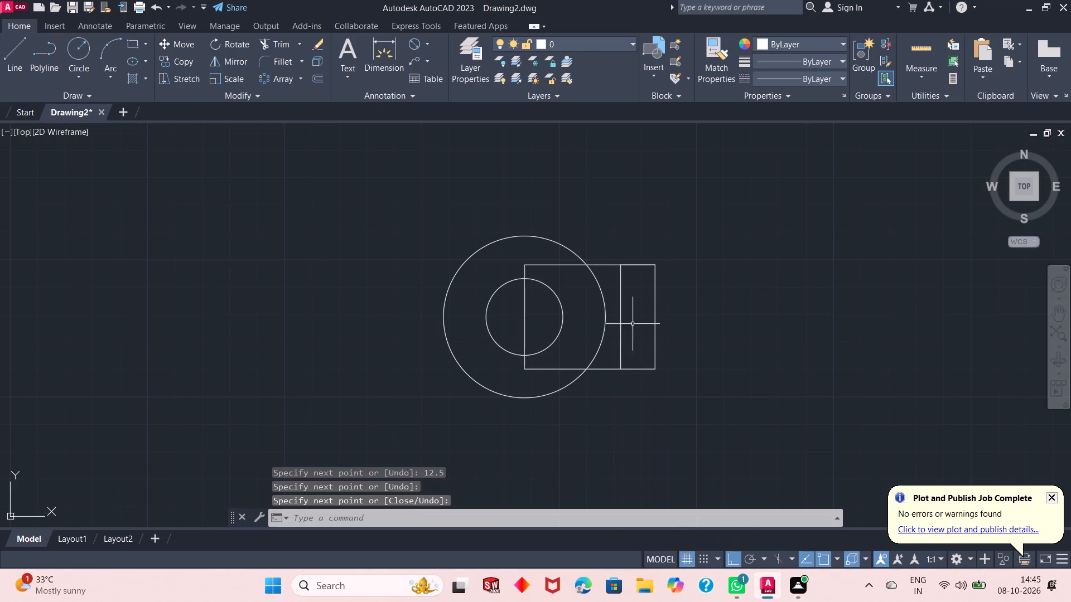
Erase the 12.5 horizontal segment overlapping the rectangle's upper edge, keeping the vertical line.
left_click(635, 264)
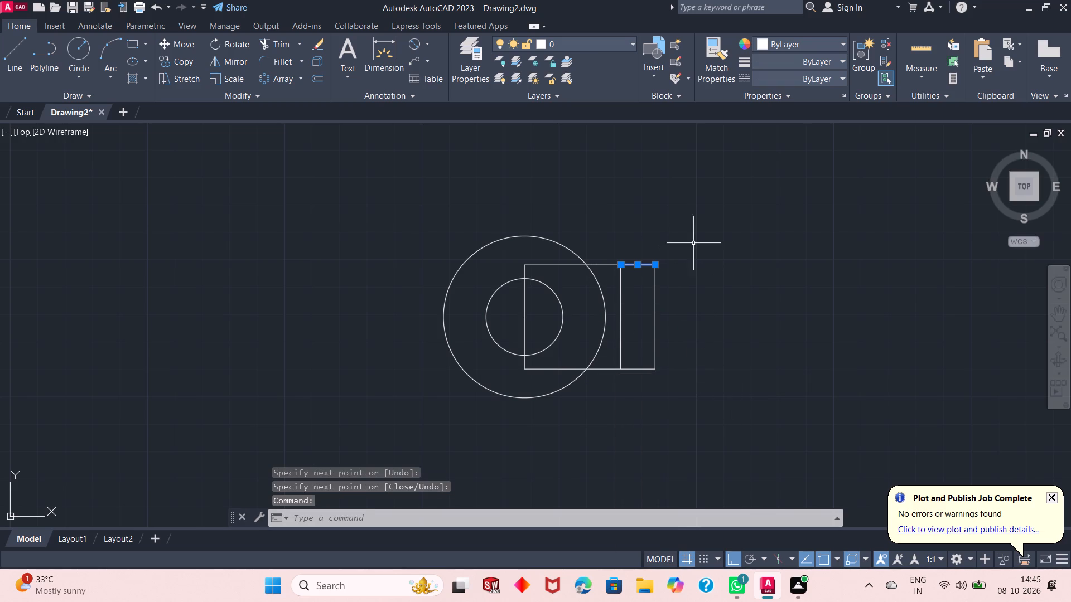
right_click(699, 237)
left_click(737, 294)
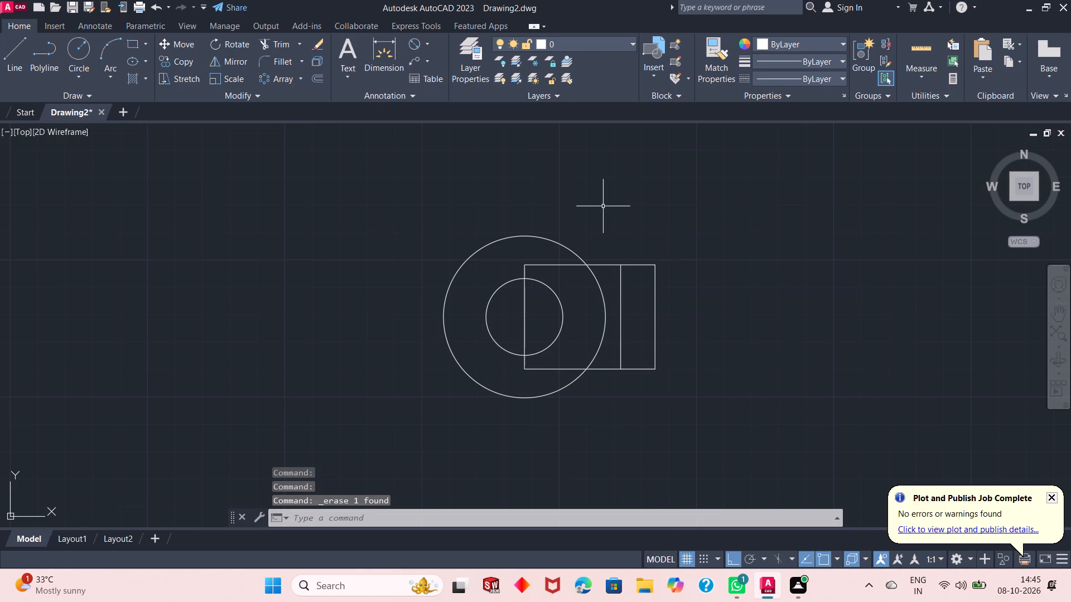
From the inner vertical line's midpoint, draw lines 11 up, 6 right, 22 down and back left to the vertical line.
left_click(18, 51)
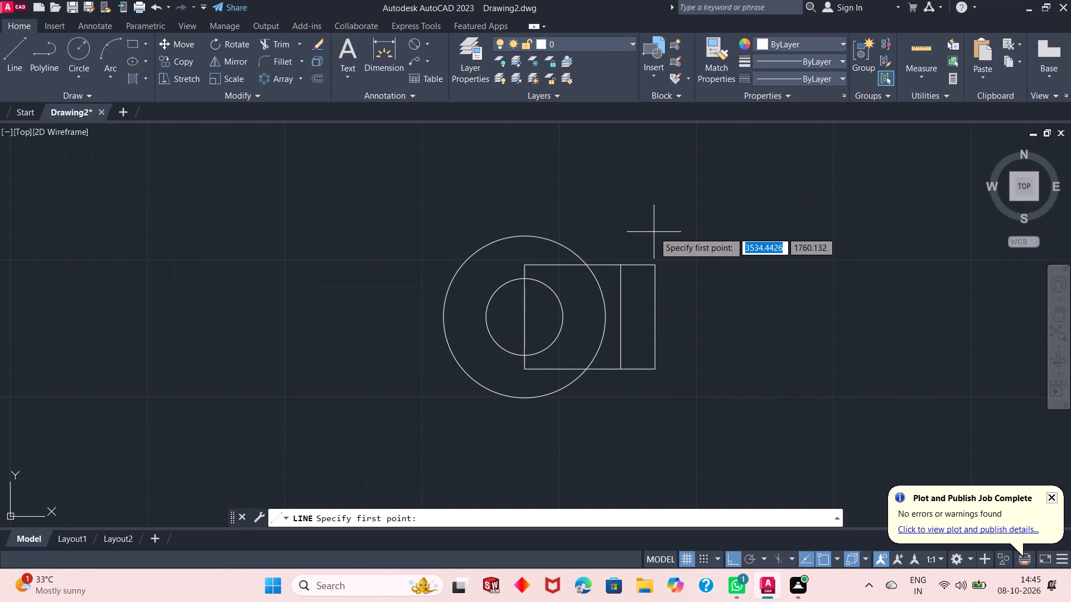
left_click(624, 320)
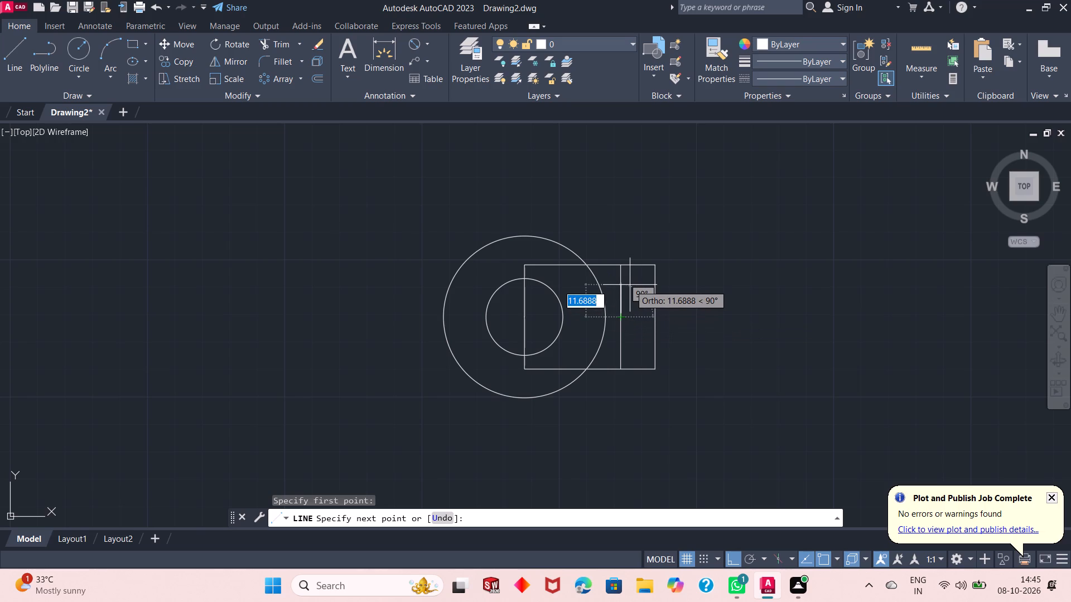
type("11")
key("Return")
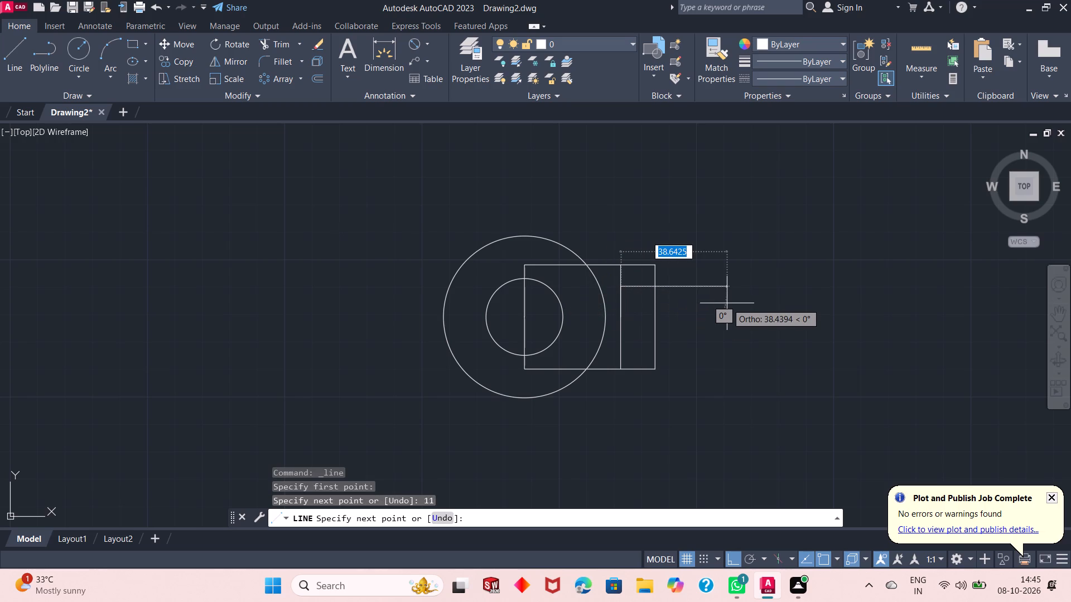
key("6")
key("Return")
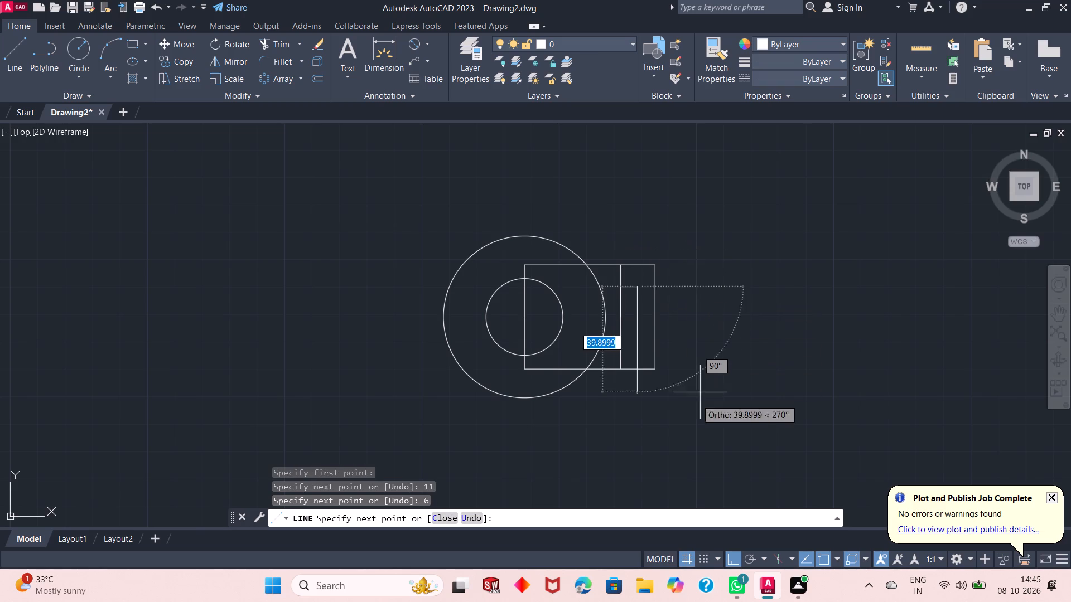
type("22")
key("Return")
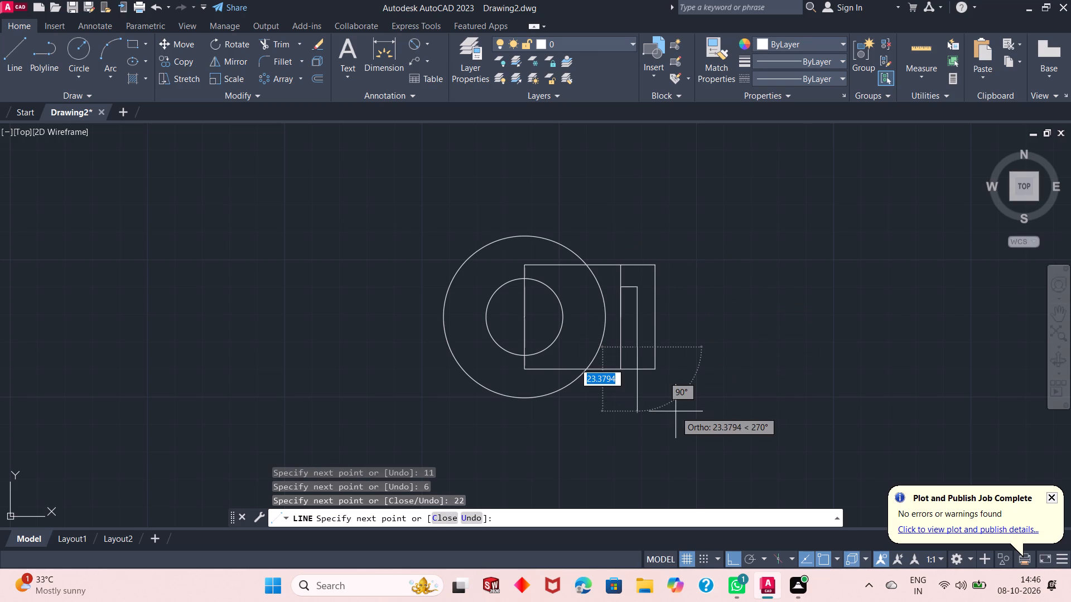
left_click(619, 351)
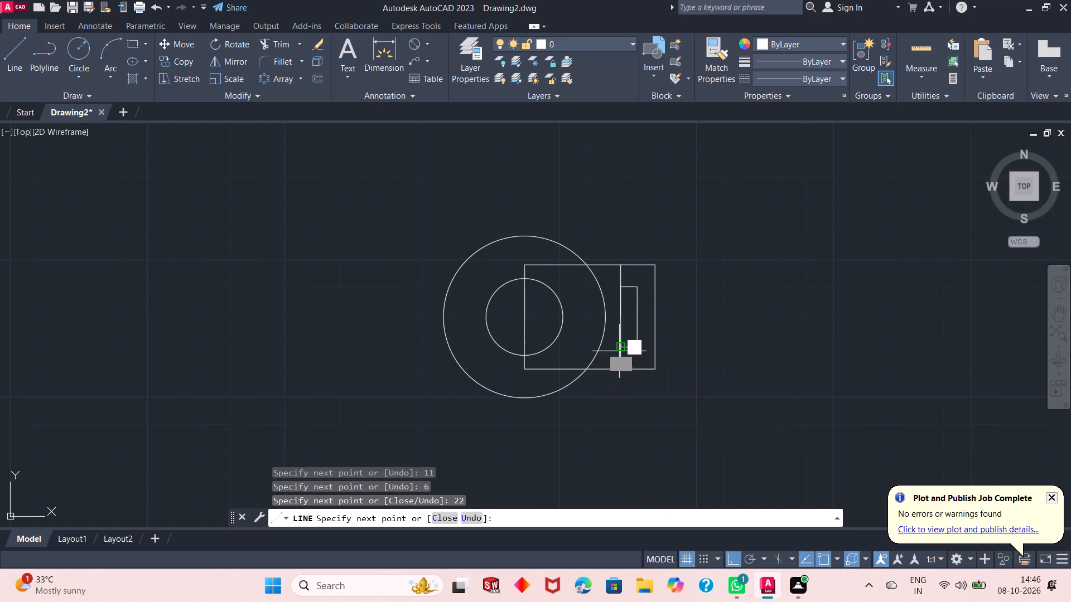
right_click(719, 299)
left_click(758, 309)
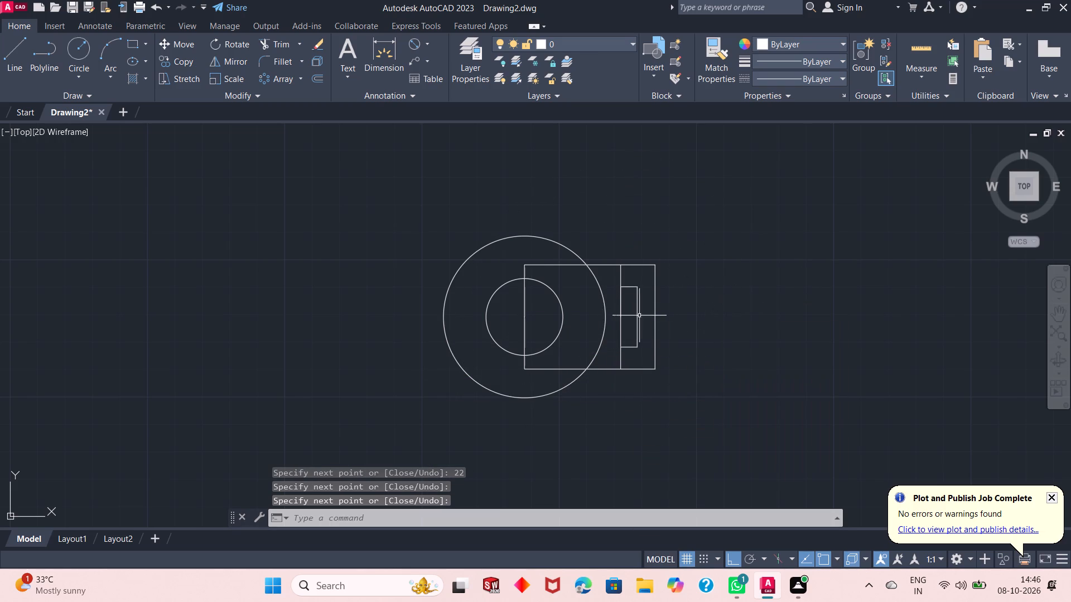
Erase the 11-long vertical segment overlapping the inner vertical line.
left_click(621, 308)
right_click(678, 238)
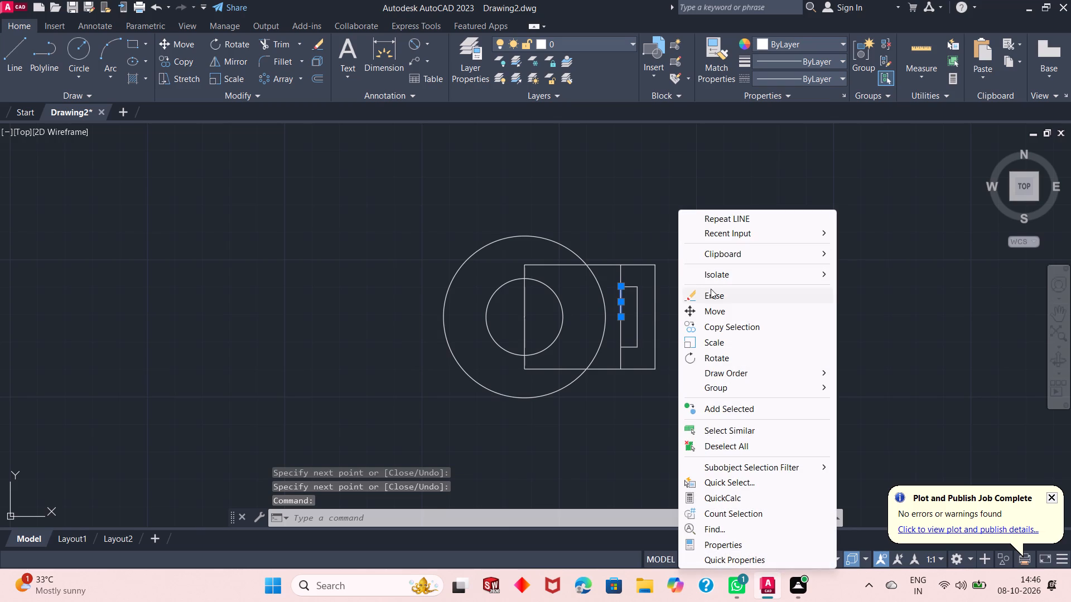
left_click(711, 289)
From the midpoint of the 22-long edge, draw lines 5.5 up, right to the rectangle's outer edge, 11 down and back left to the 22-long edge.
left_click(15, 60)
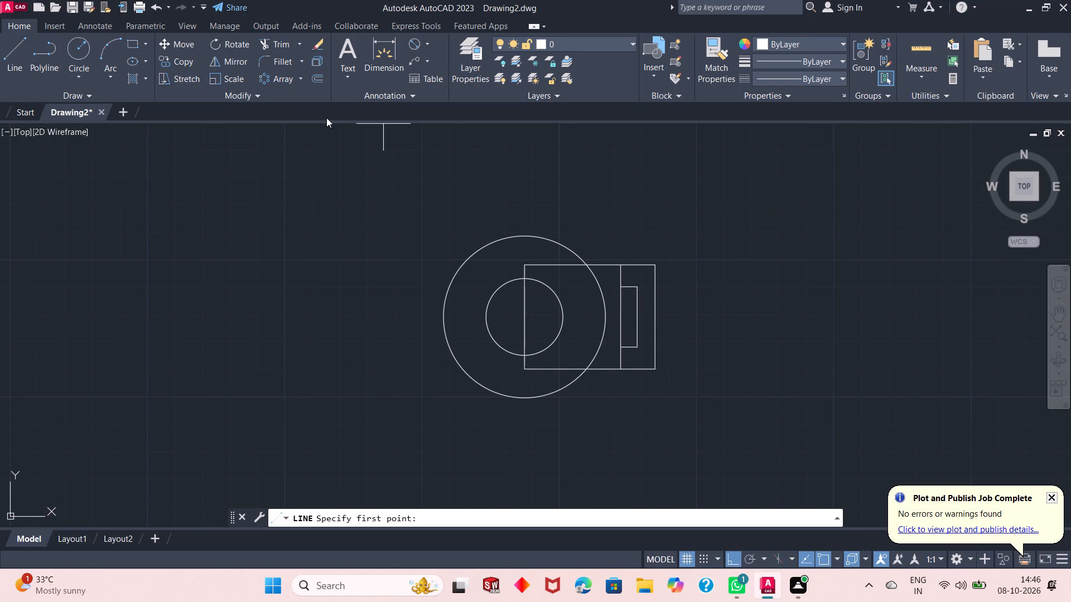
left_click(639, 319)
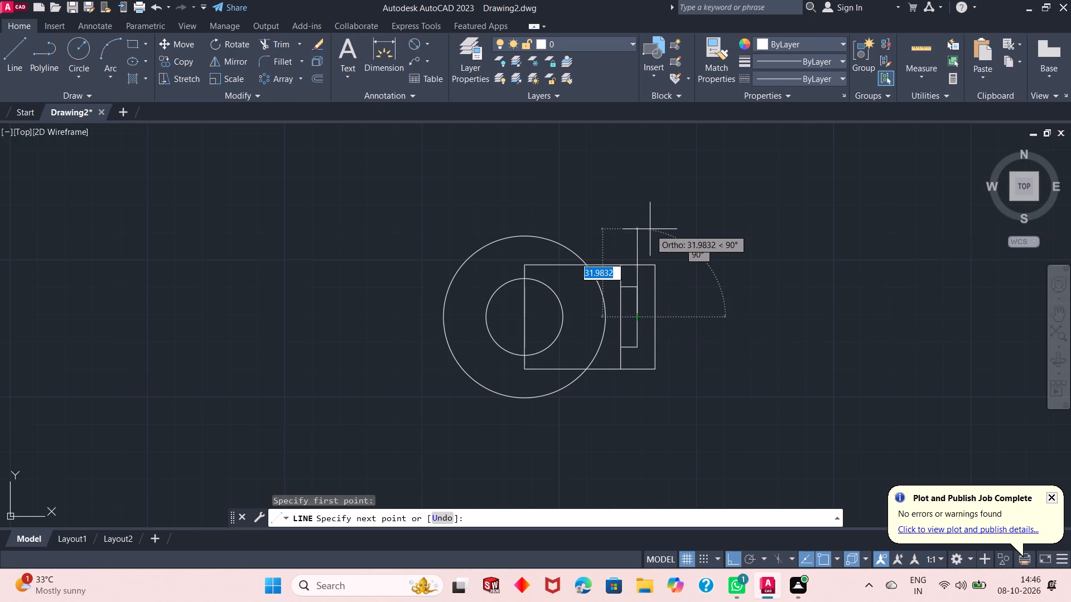
type("5.")
key("5")
key("Return")
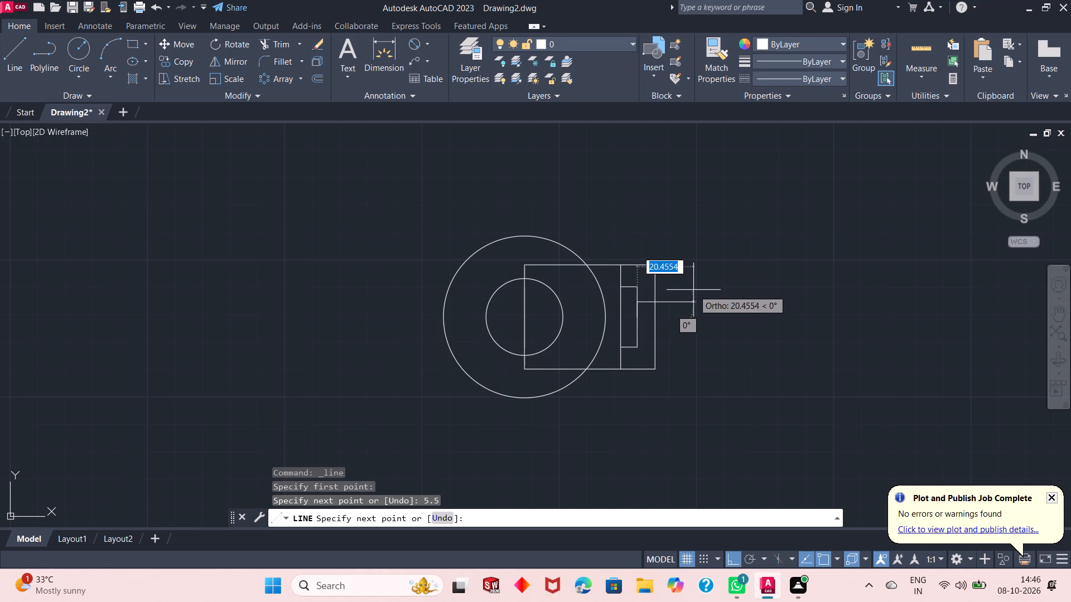
left_click(653, 298)
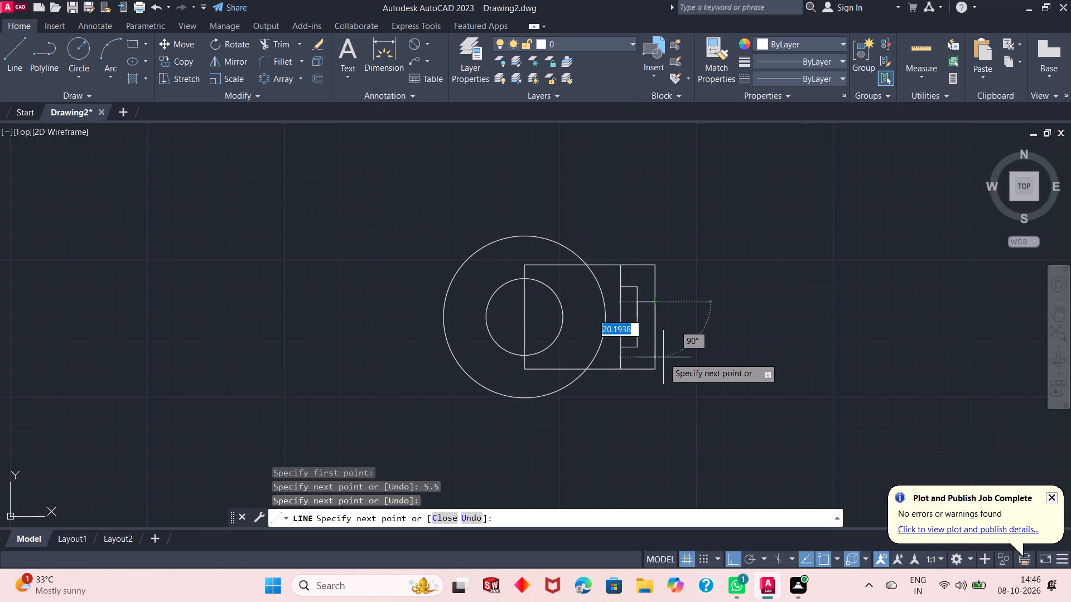
key("1")
key("1")
key("Return")
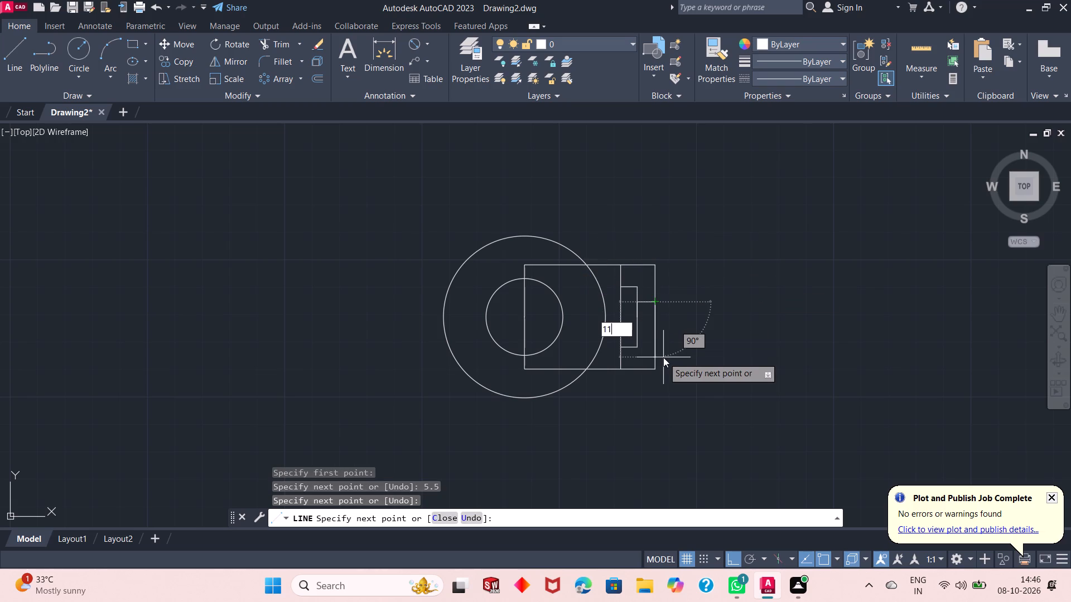
left_click(634, 333)
right_click(701, 299)
left_click(717, 302)
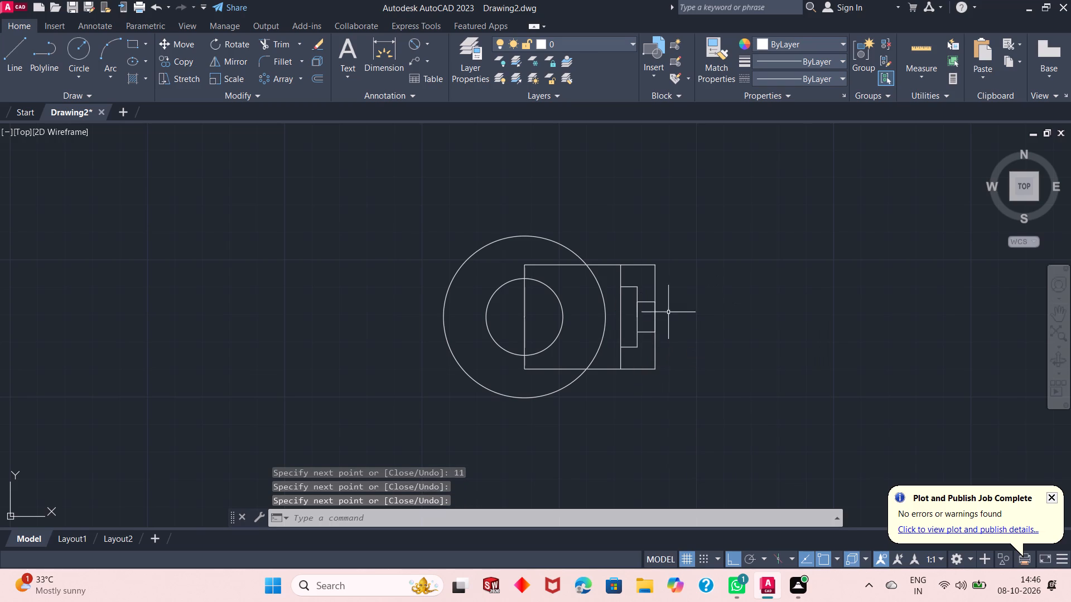
Erase the 5.5-long vertical segment overlapping the 22-long edge.
left_click(635, 310)
left_click(635, 310)
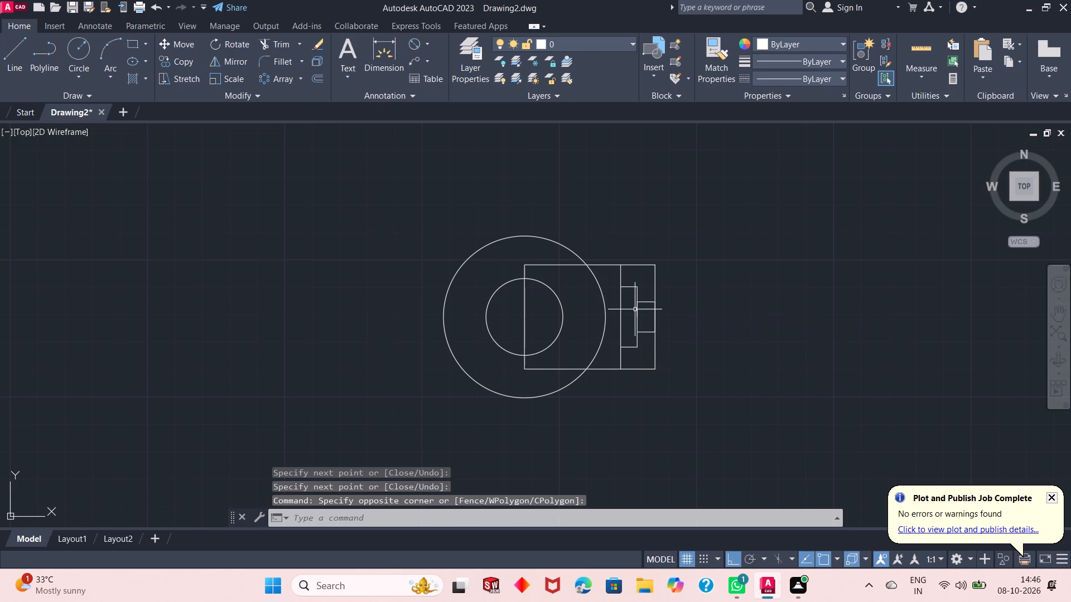
left_click(639, 309)
right_click(705, 204)
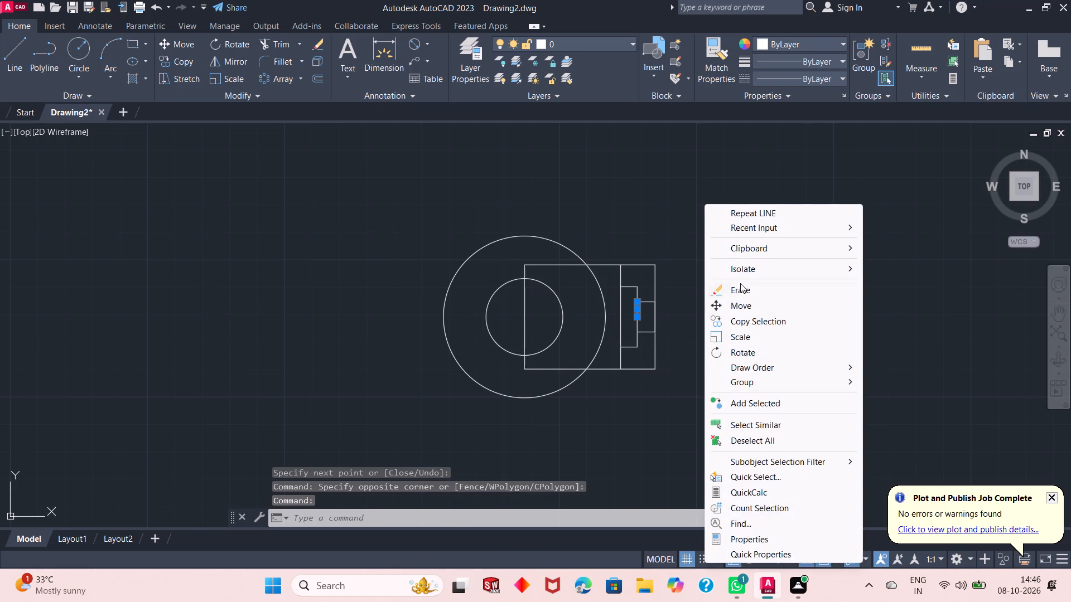
left_click(742, 292)
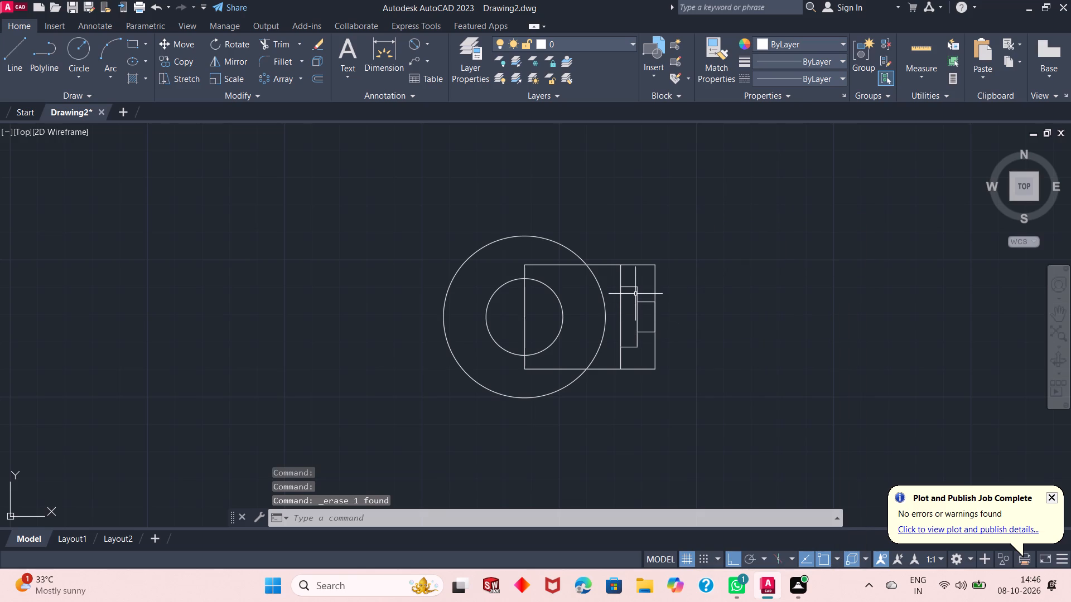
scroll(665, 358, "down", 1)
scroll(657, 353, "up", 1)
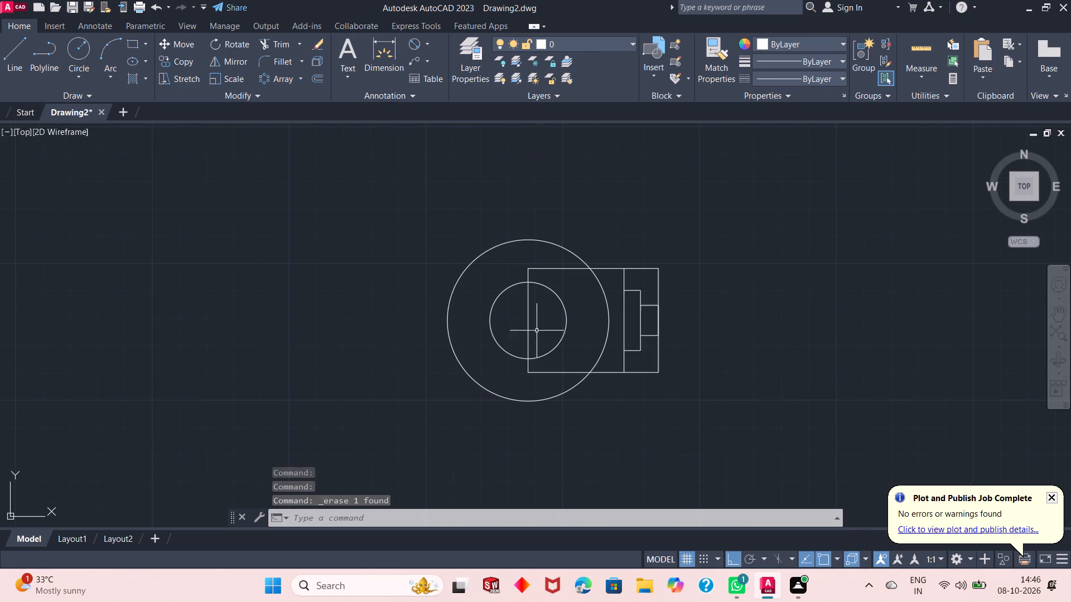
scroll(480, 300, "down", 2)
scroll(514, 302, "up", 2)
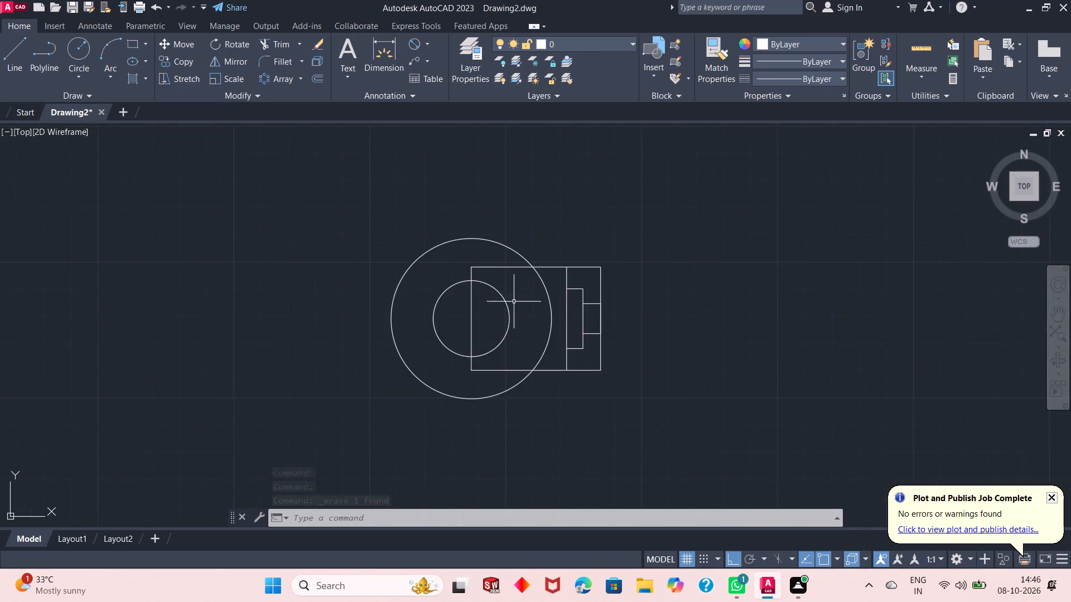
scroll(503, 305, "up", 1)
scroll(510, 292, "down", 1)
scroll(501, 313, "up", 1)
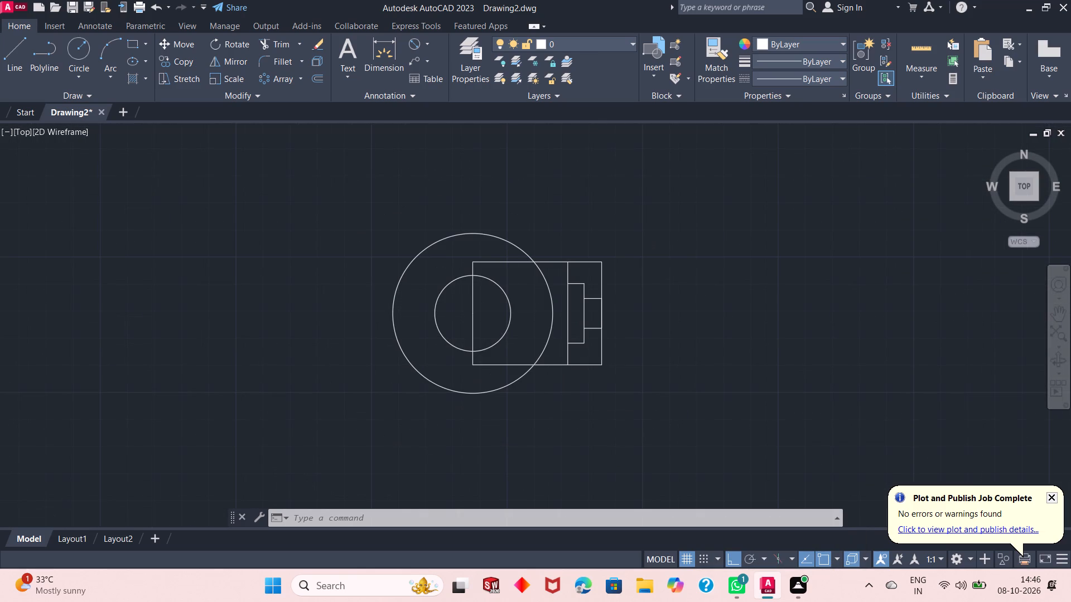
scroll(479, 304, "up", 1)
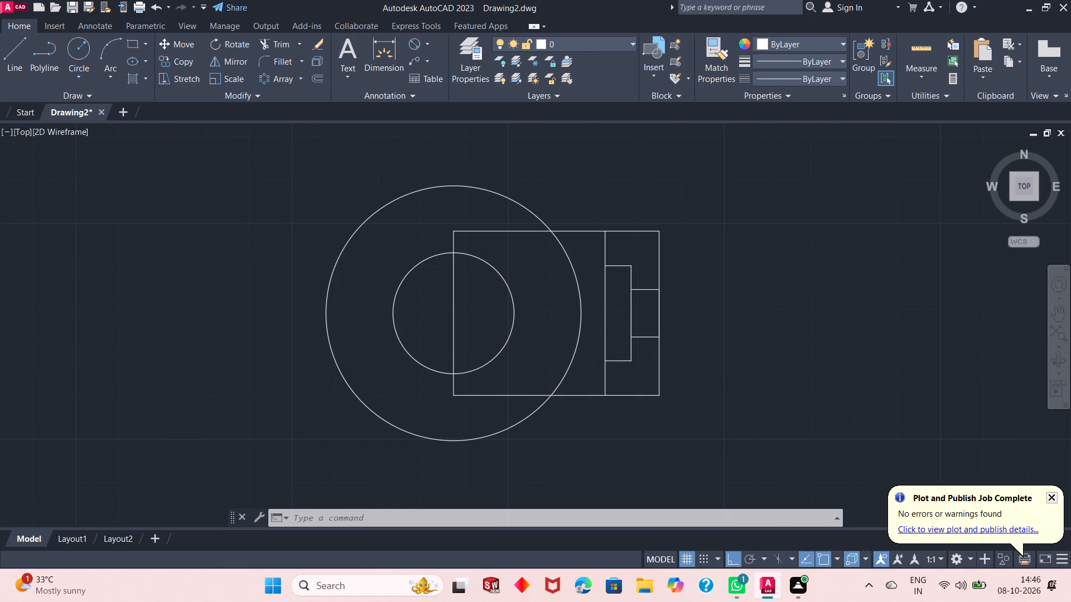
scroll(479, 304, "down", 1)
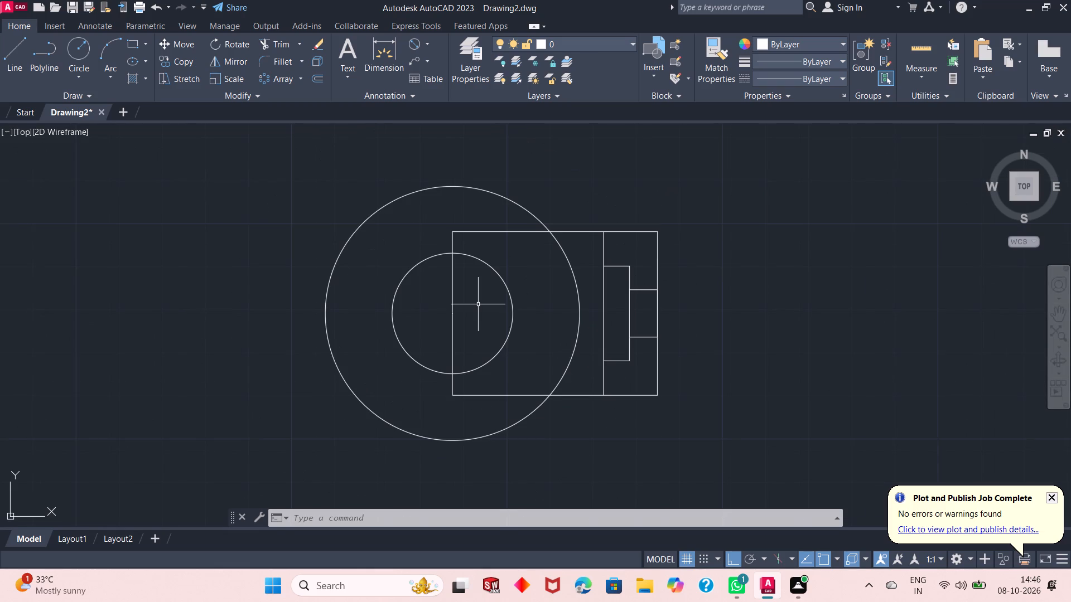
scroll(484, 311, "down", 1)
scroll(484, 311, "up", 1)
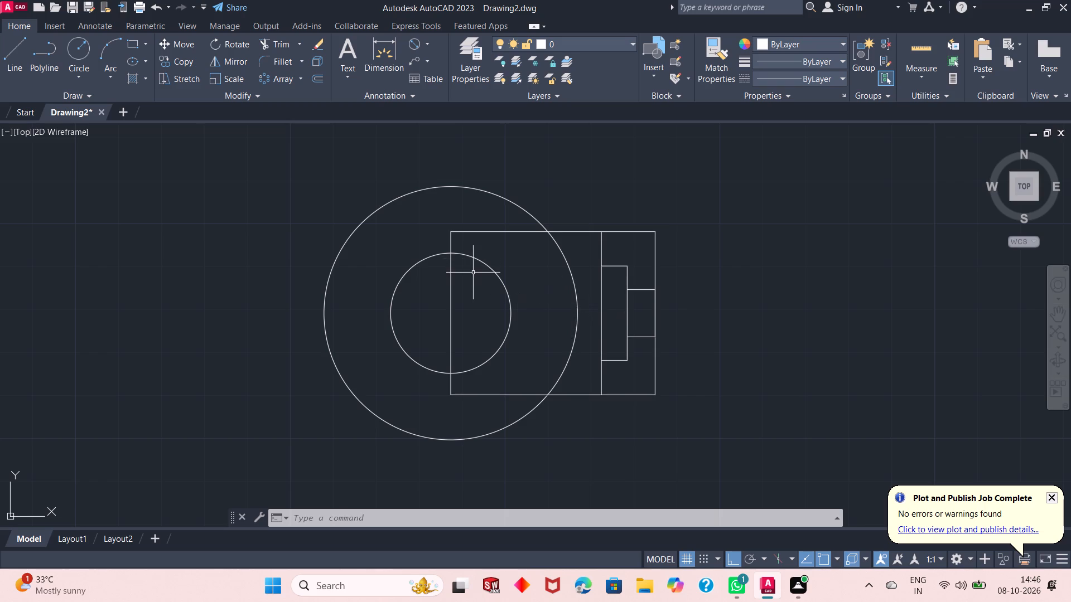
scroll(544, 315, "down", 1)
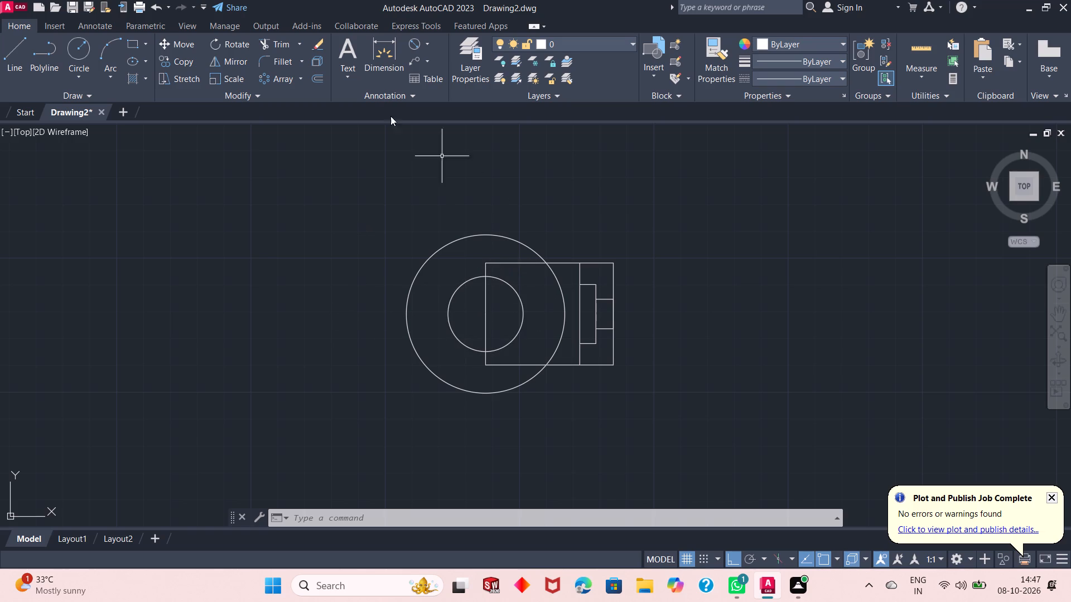
Trim away the two horizontal lines inside the outer circle and the whole vertical line through the circles' centre.
left_click(265, 46)
left_click(515, 263)
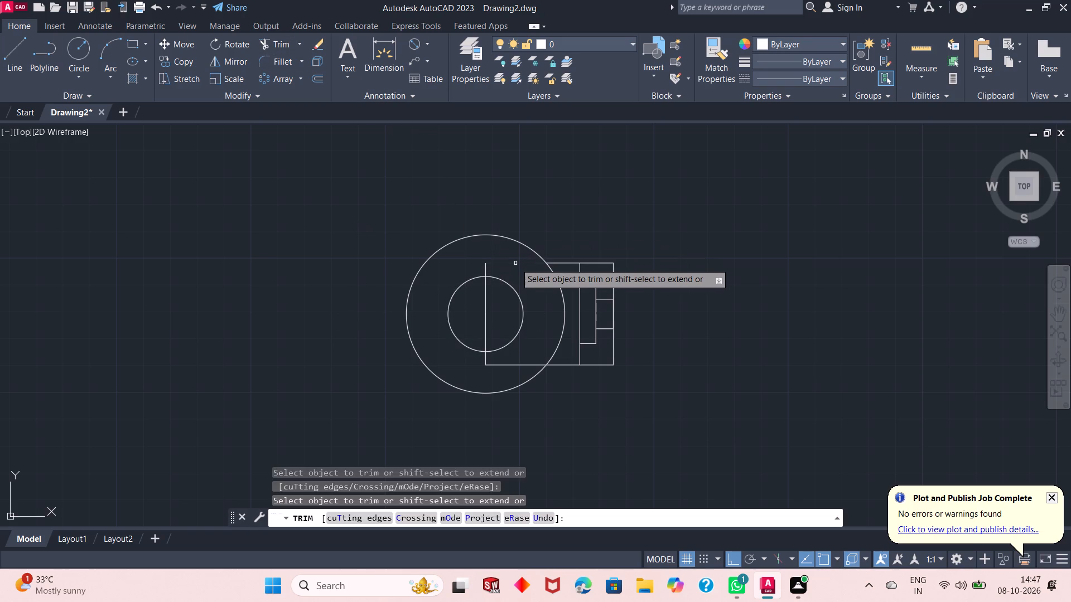
left_click(486, 268)
left_click(487, 302)
left_click(481, 326)
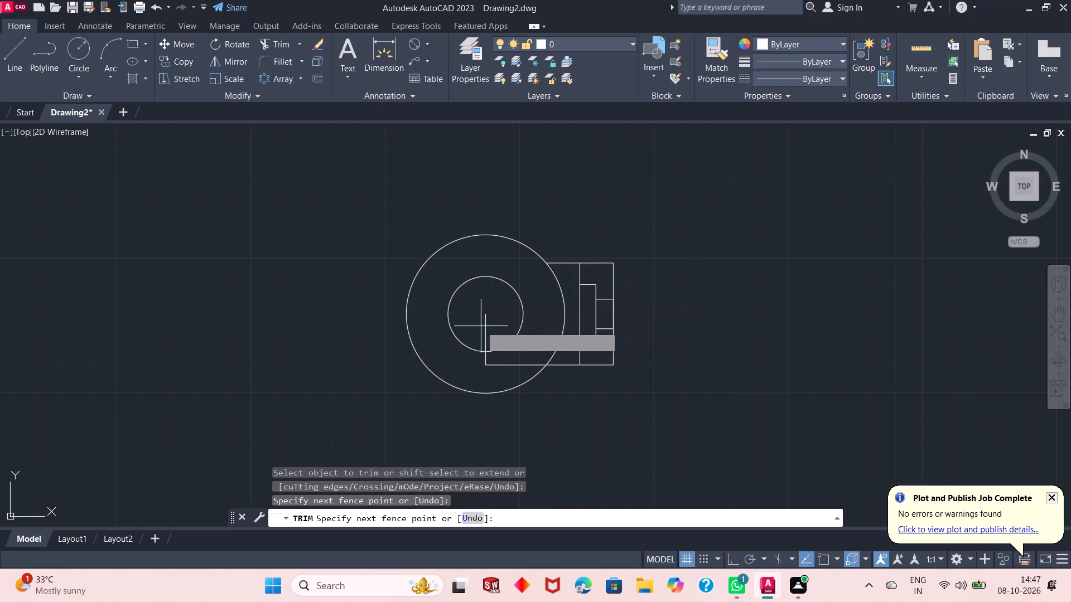
left_click(491, 342)
left_click_drag(490, 371, 490, 365)
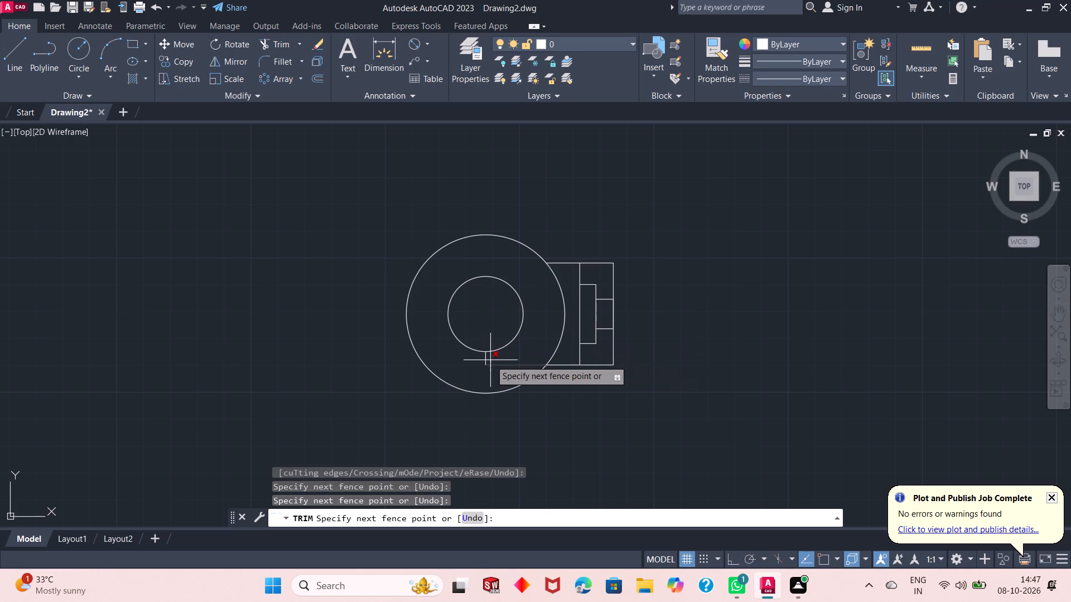
double_click(490, 360)
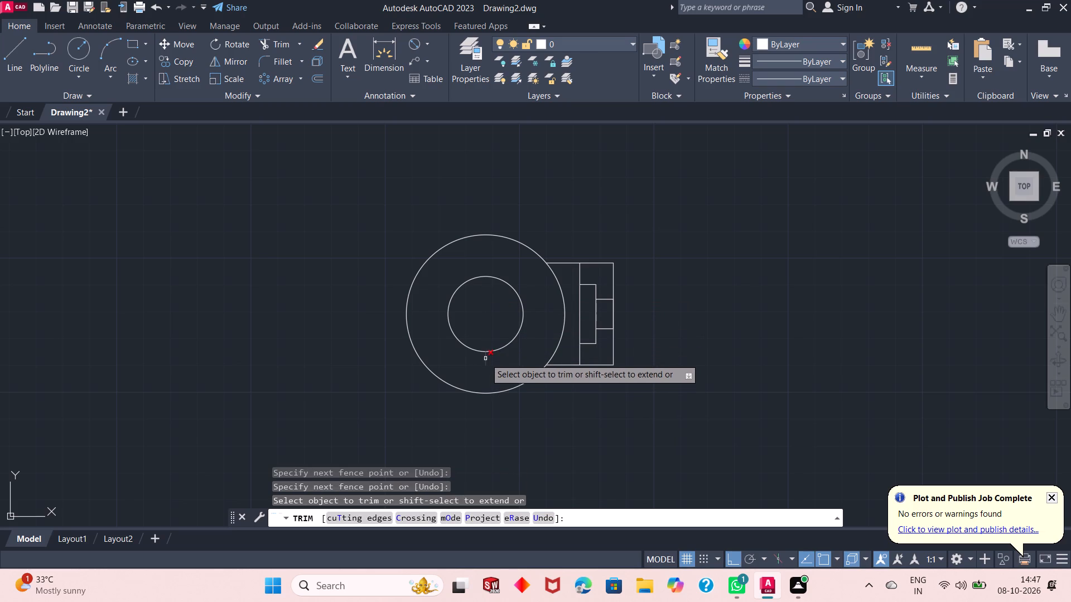
left_click(485, 358)
right_click(629, 235)
left_click(640, 242)
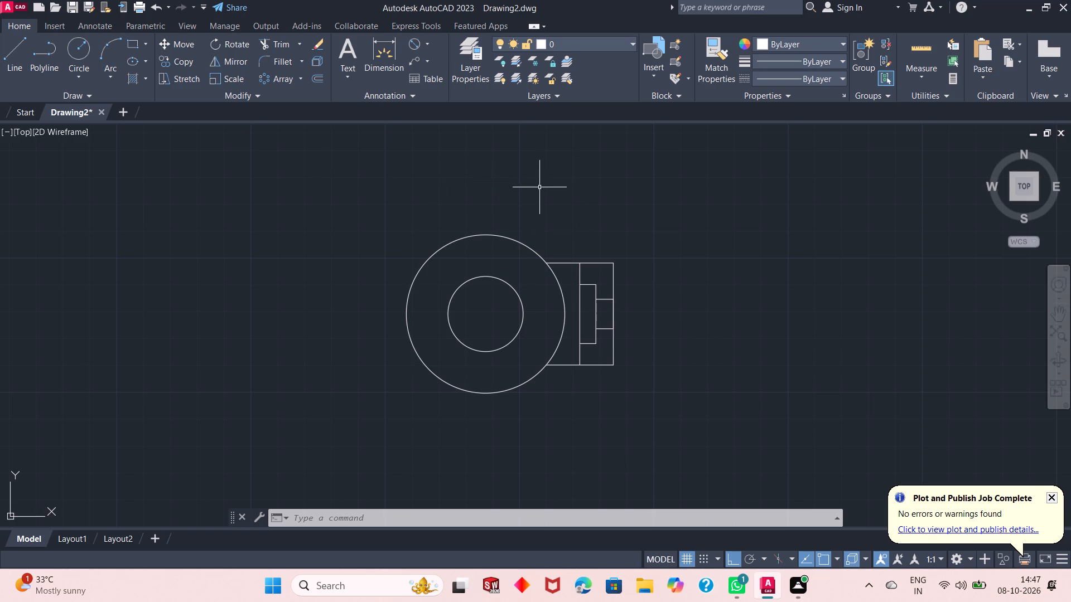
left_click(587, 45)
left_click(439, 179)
Fillet the corner between the outer circle and the extension's upper horizontal line with radius 6.
left_click(288, 64)
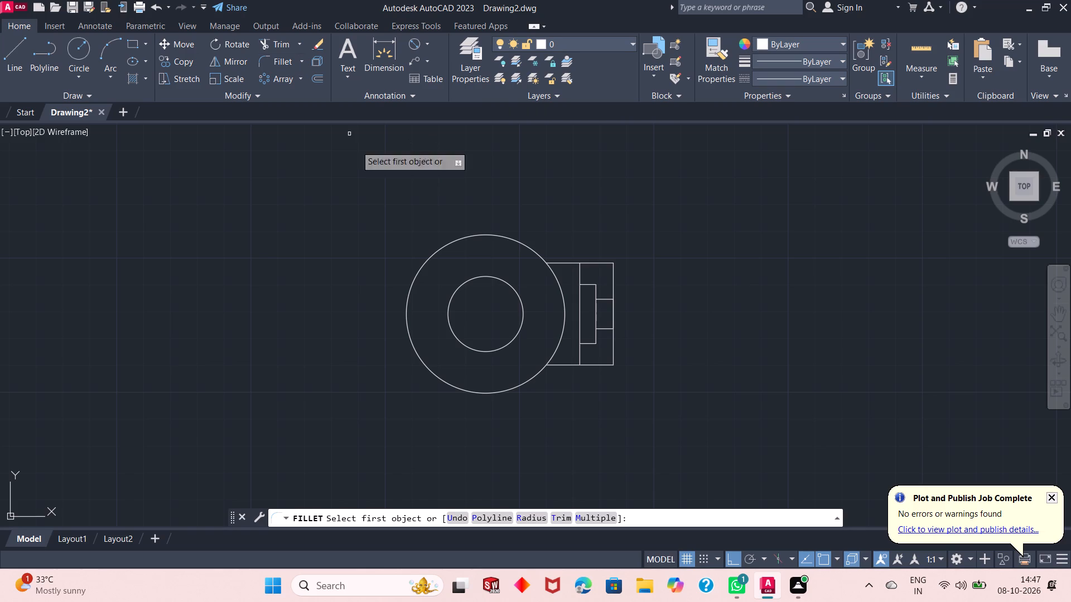
left_click(538, 517)
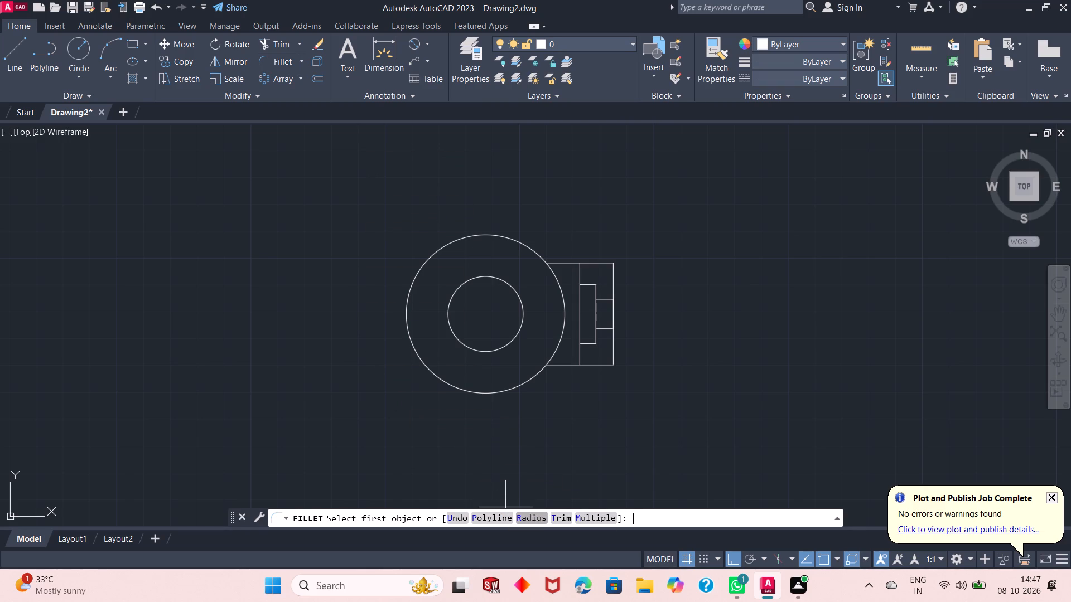
key("6")
key("Return")
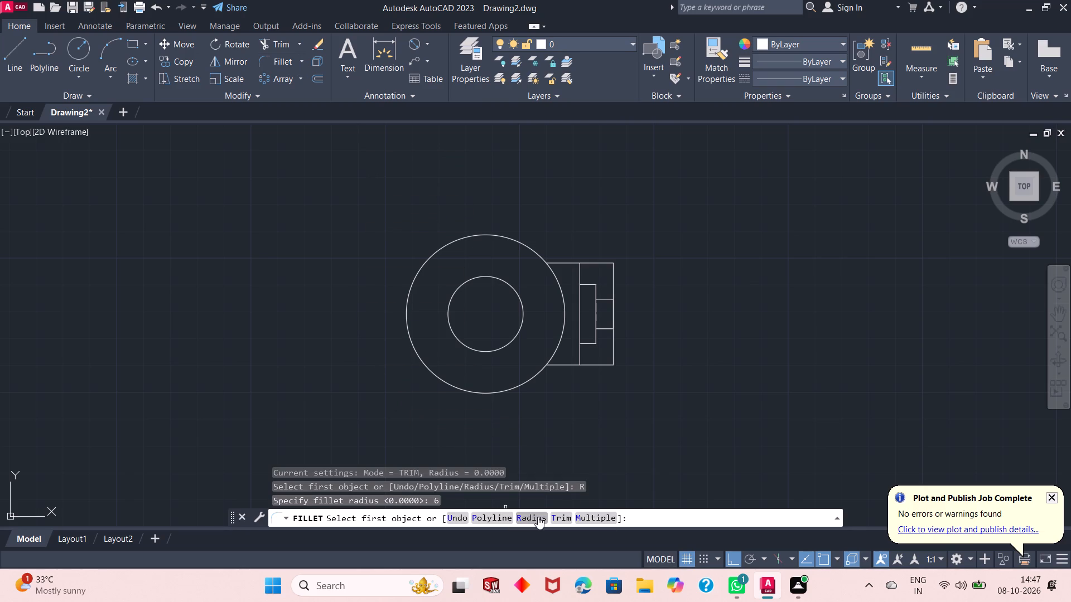
scroll(558, 258, "up", 5)
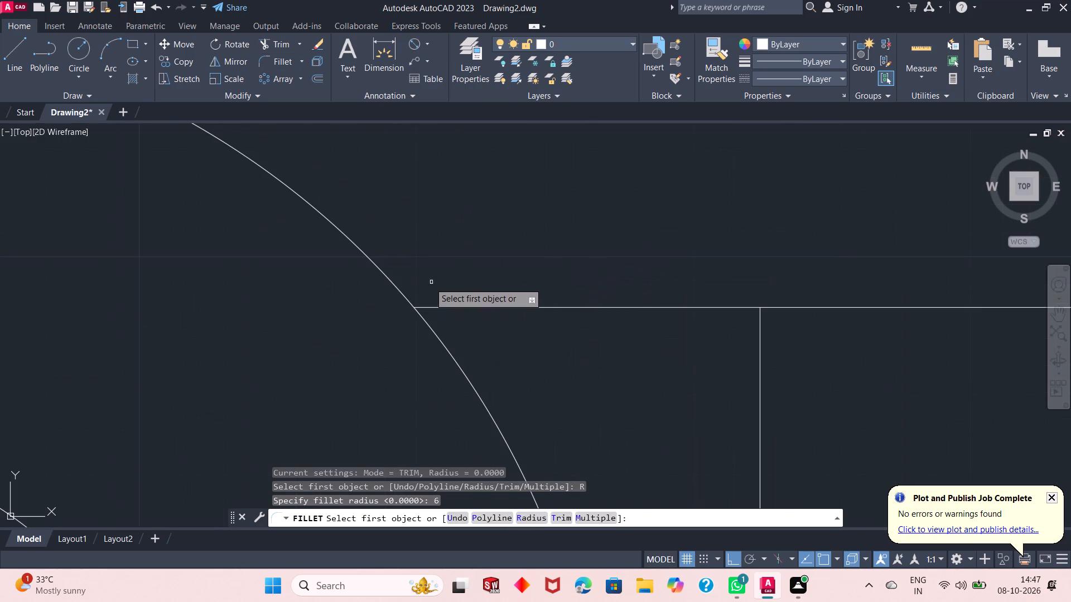
left_click(389, 280)
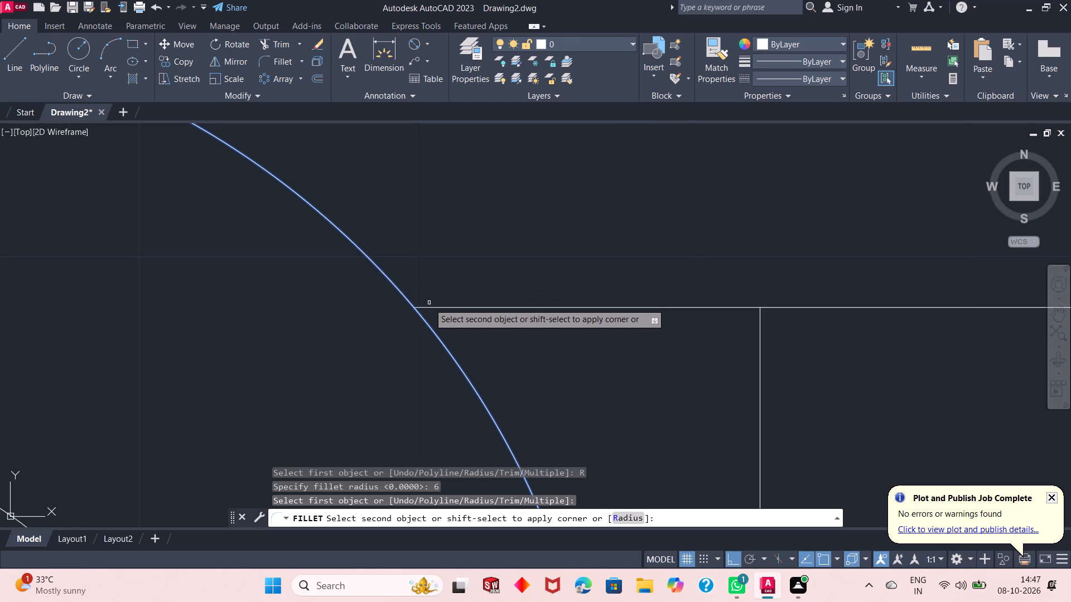
left_click(432, 309)
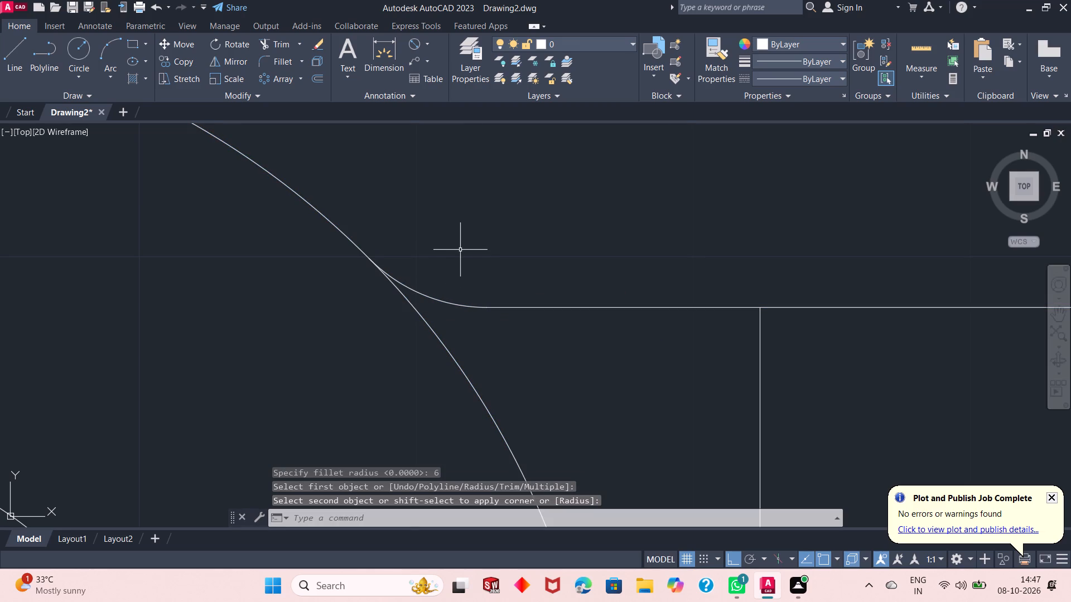
Make Layer1 the current layer.
scroll(471, 249, "down", 3)
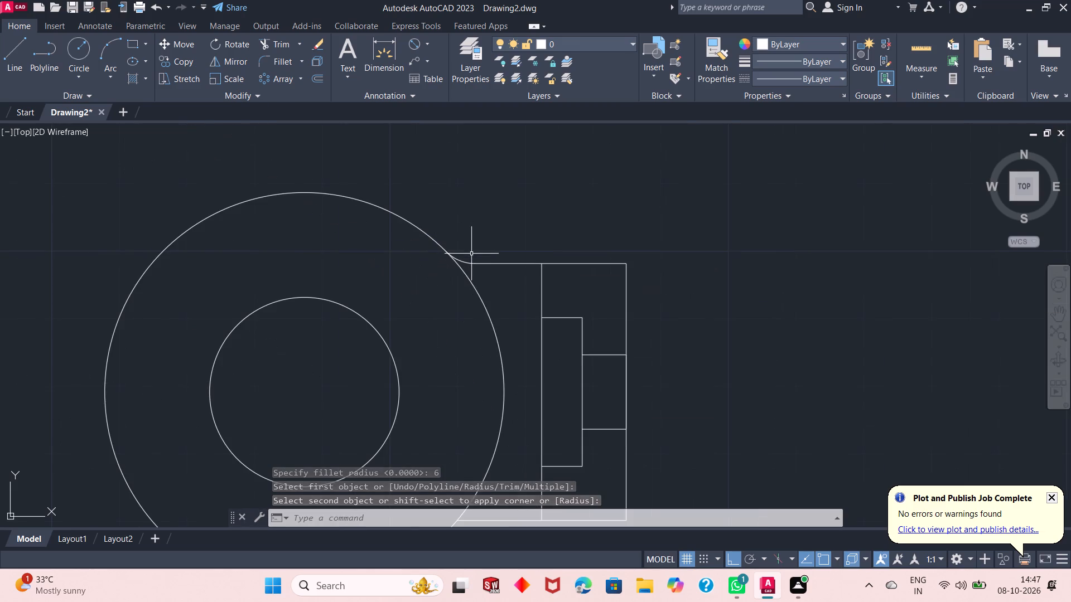
scroll(471, 254, "down", 2)
scroll(539, 274, "down", 2)
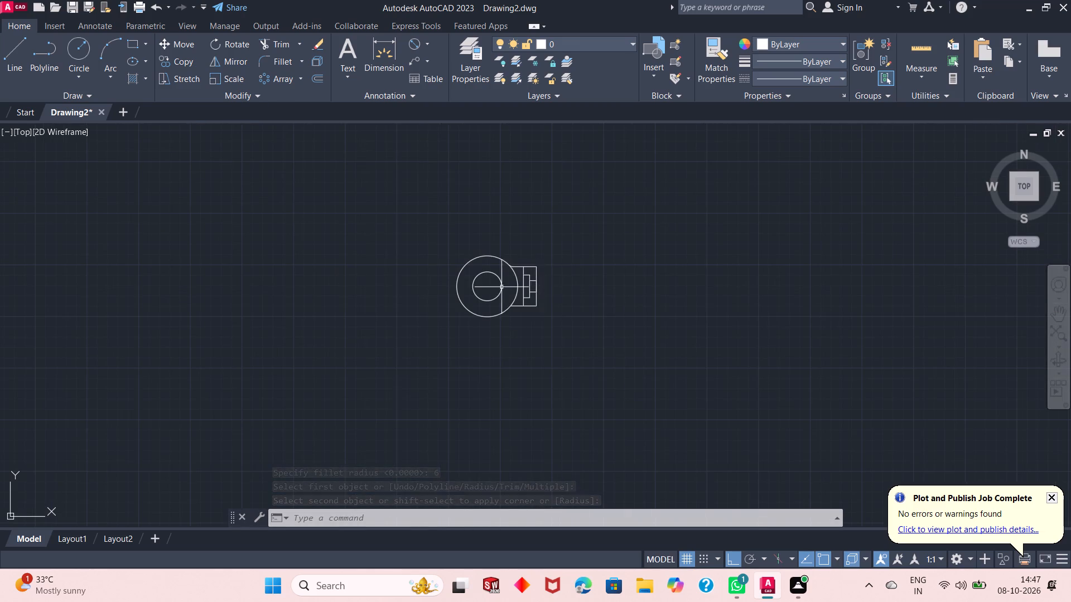
scroll(479, 284, "up", 2)
left_click(610, 47)
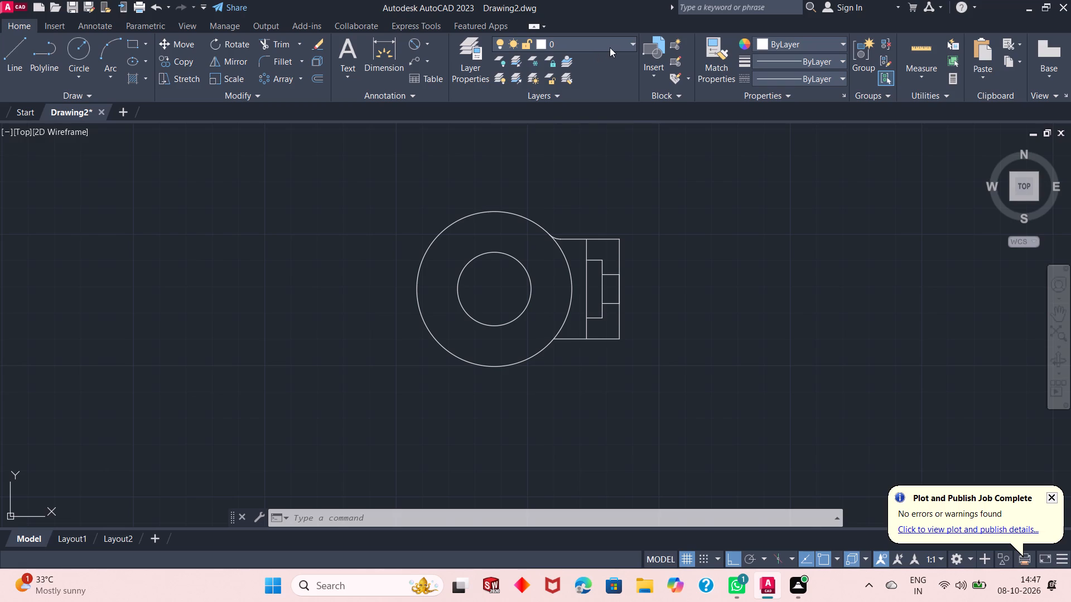
left_click(615, 82)
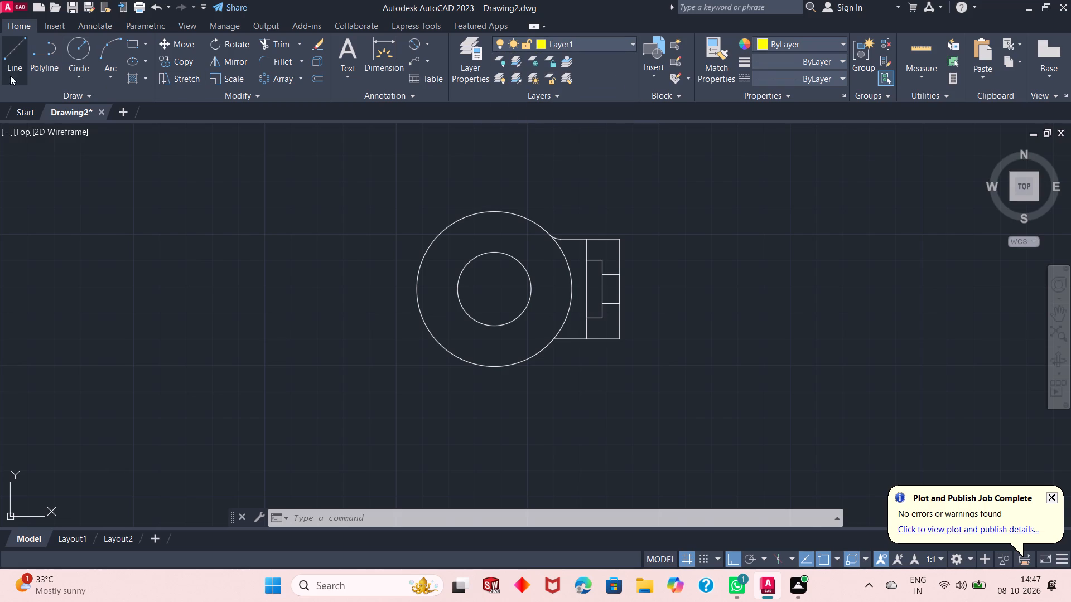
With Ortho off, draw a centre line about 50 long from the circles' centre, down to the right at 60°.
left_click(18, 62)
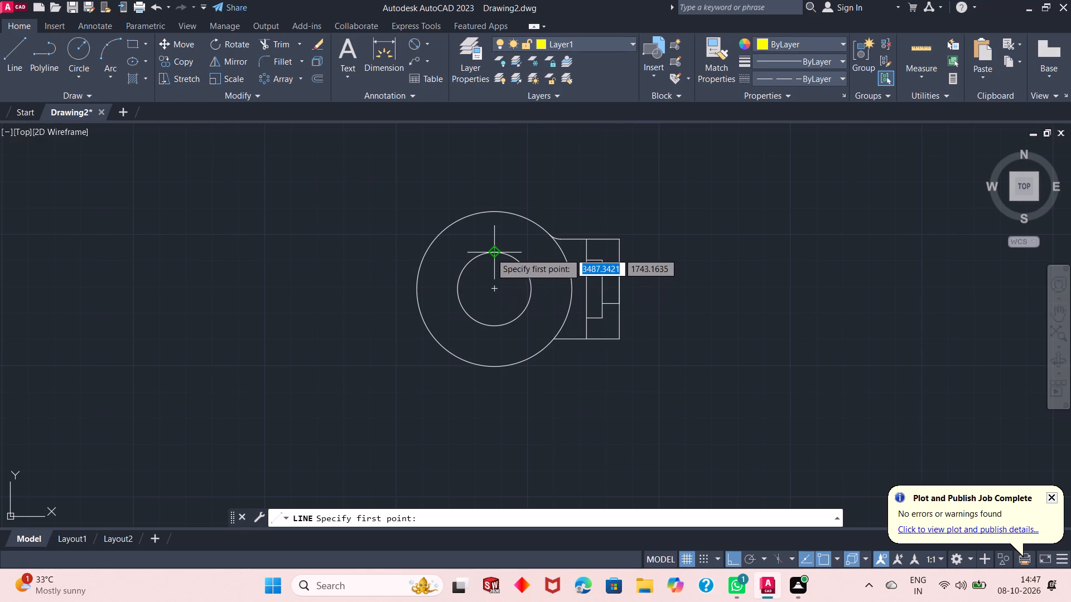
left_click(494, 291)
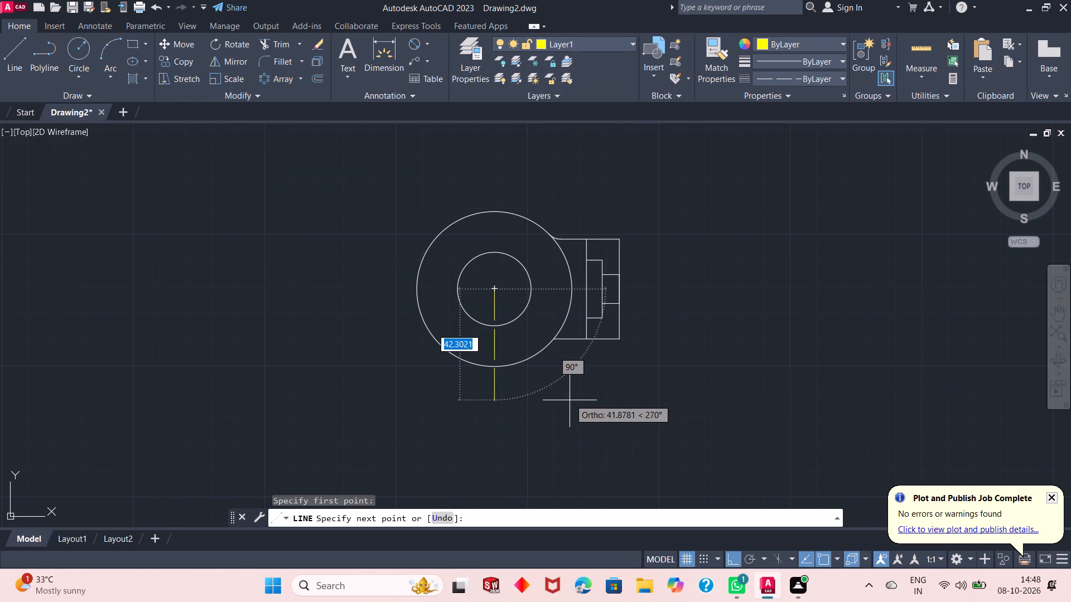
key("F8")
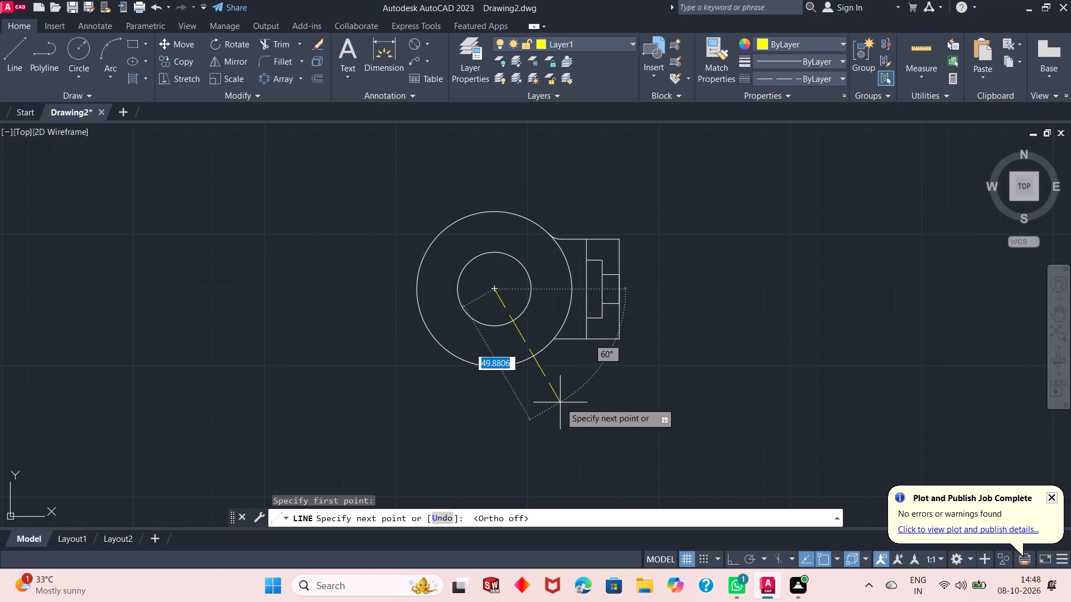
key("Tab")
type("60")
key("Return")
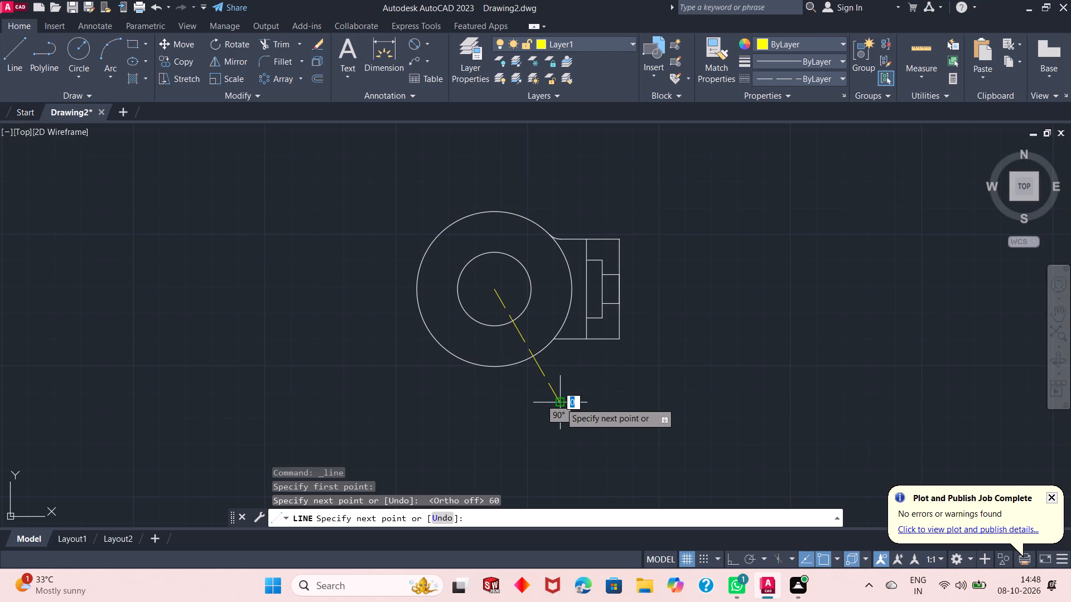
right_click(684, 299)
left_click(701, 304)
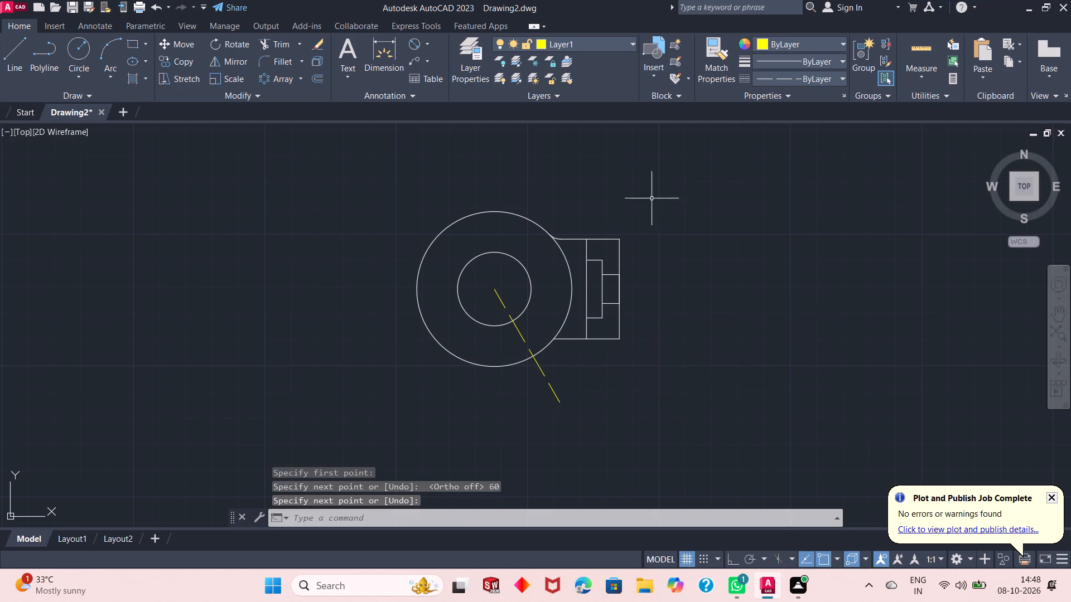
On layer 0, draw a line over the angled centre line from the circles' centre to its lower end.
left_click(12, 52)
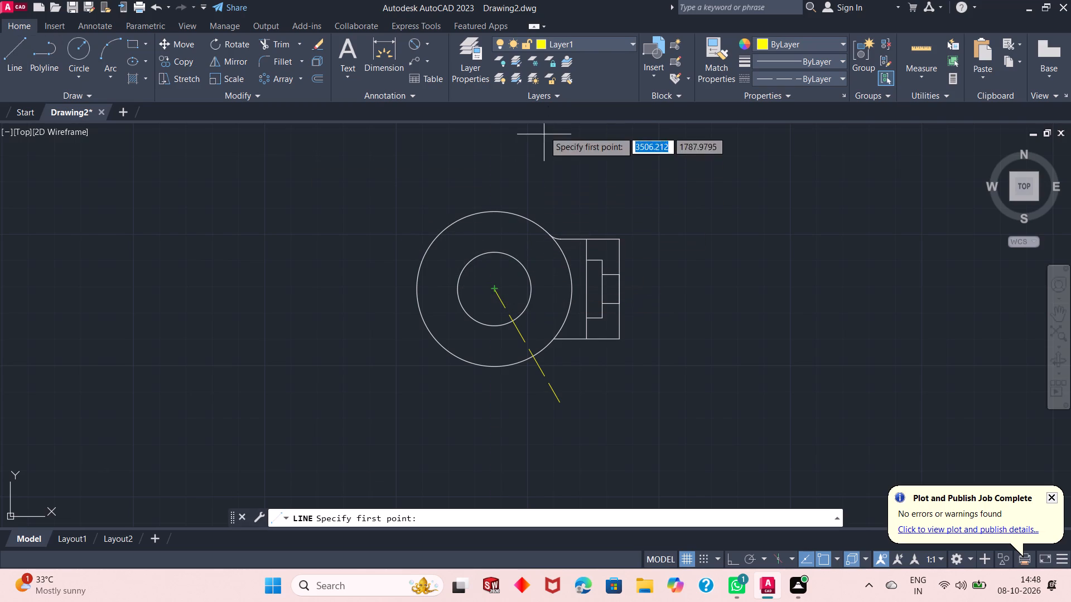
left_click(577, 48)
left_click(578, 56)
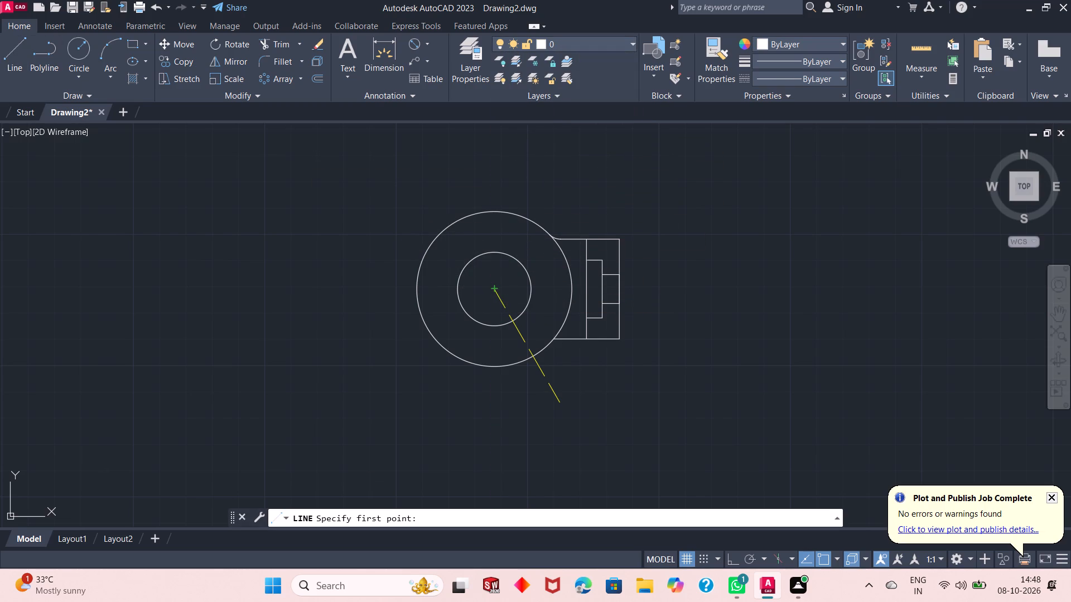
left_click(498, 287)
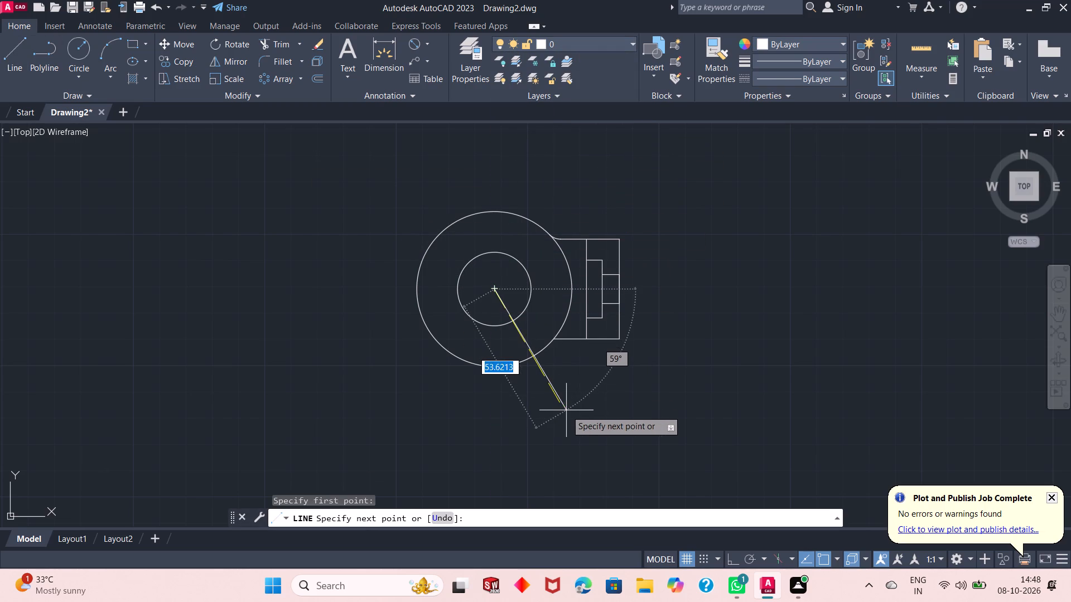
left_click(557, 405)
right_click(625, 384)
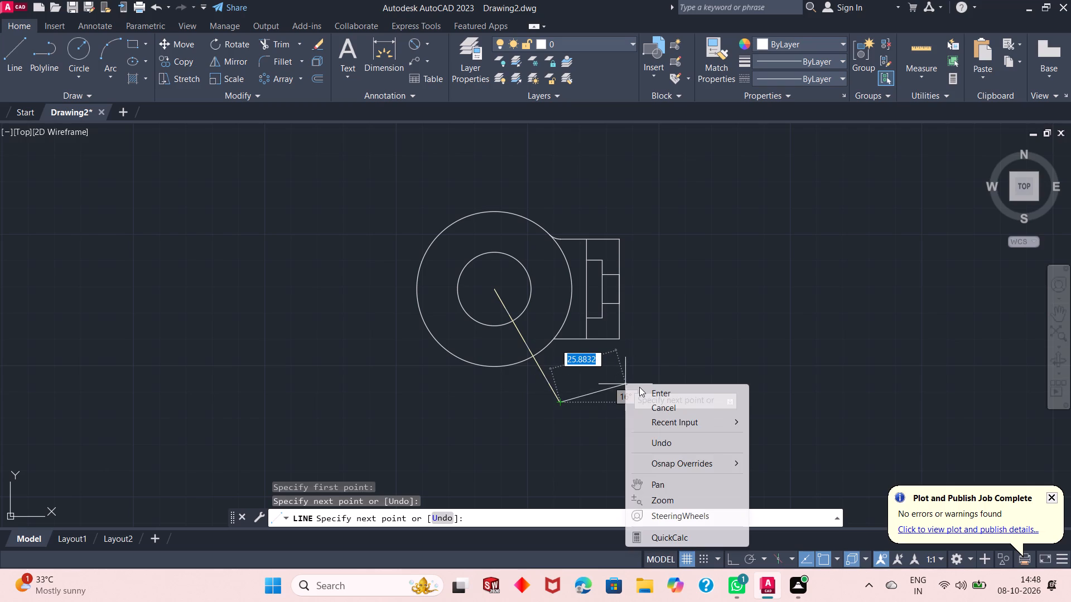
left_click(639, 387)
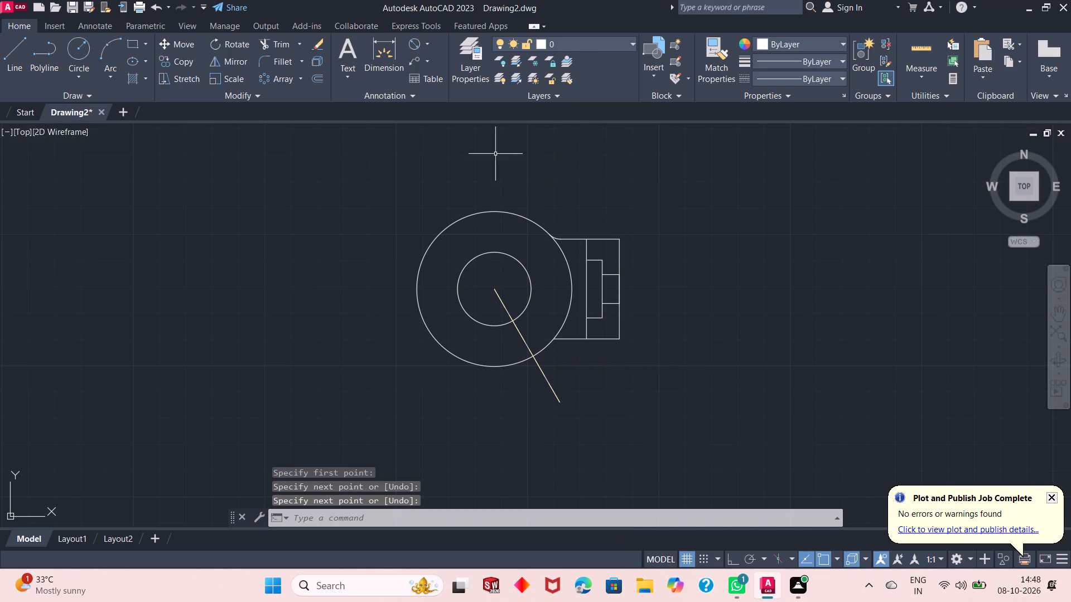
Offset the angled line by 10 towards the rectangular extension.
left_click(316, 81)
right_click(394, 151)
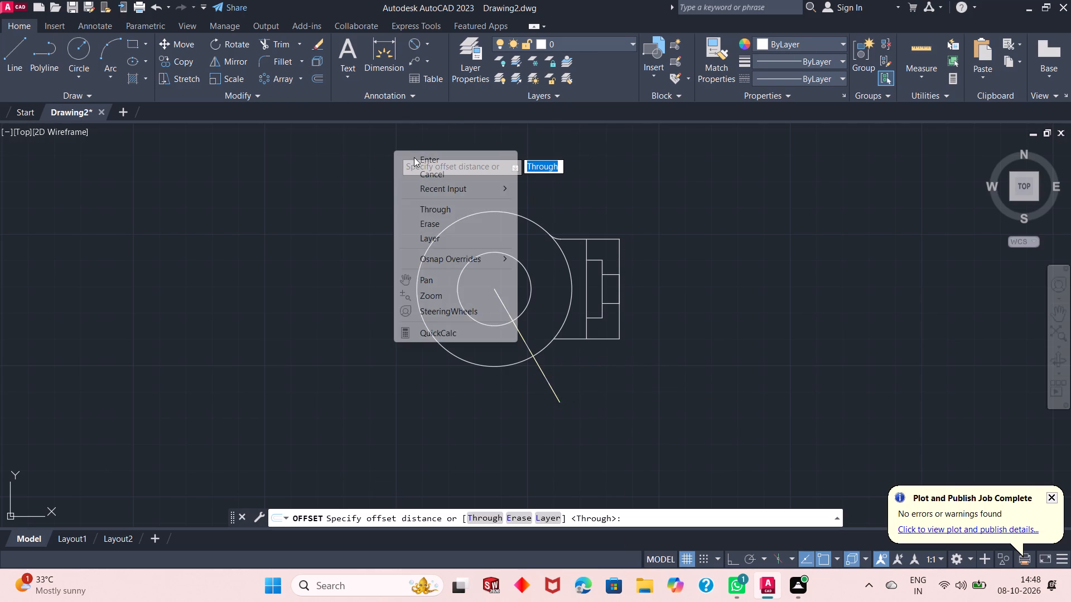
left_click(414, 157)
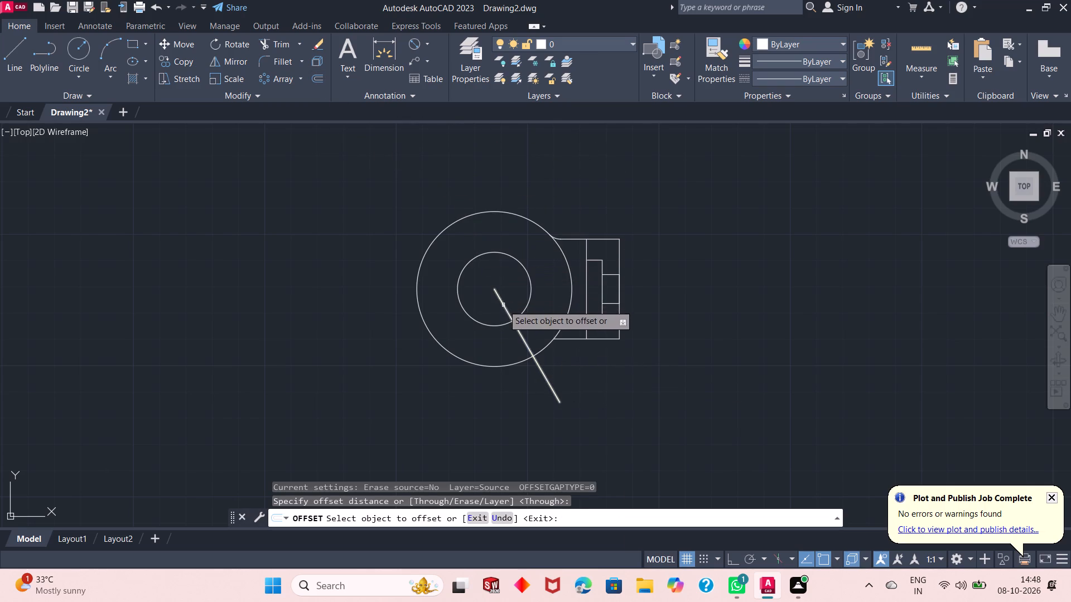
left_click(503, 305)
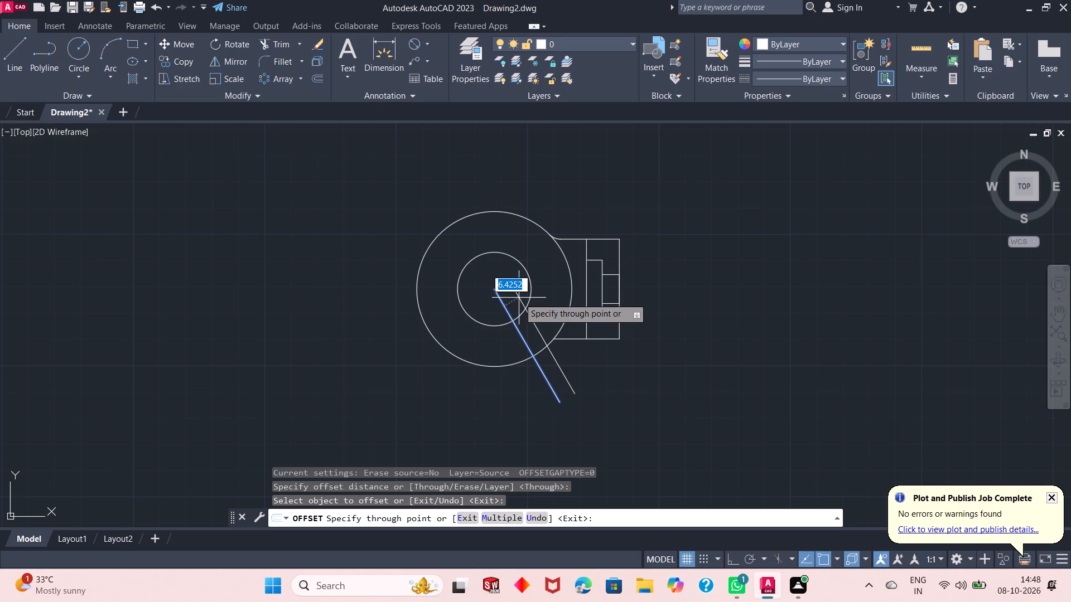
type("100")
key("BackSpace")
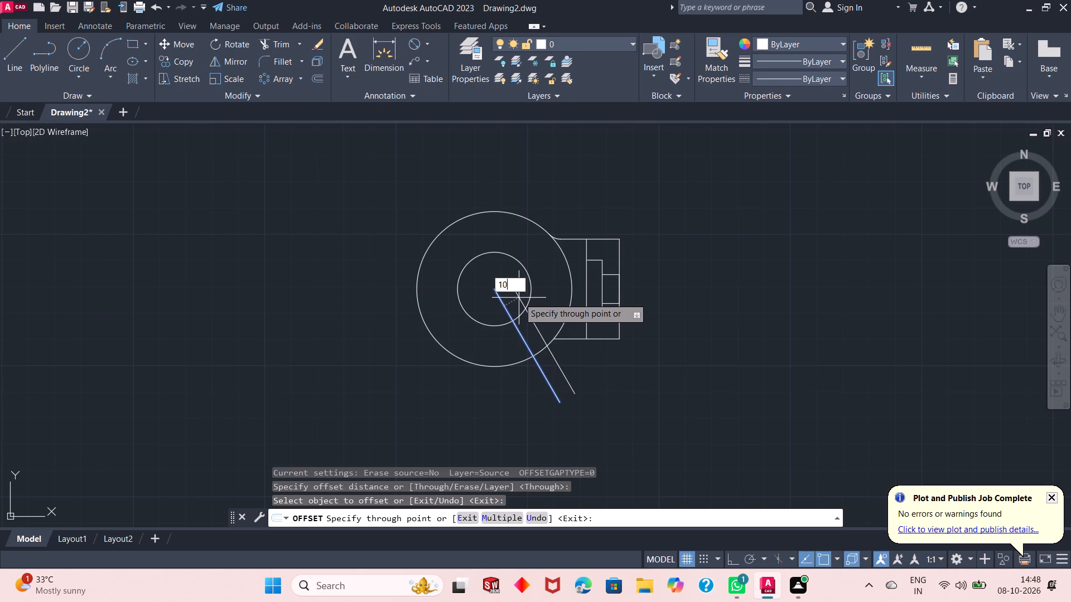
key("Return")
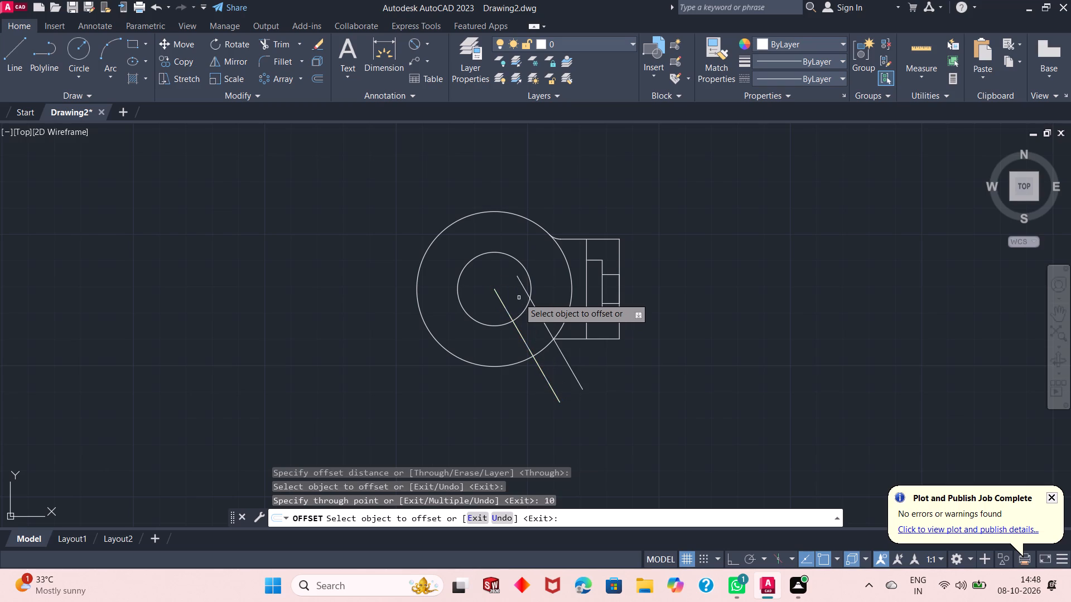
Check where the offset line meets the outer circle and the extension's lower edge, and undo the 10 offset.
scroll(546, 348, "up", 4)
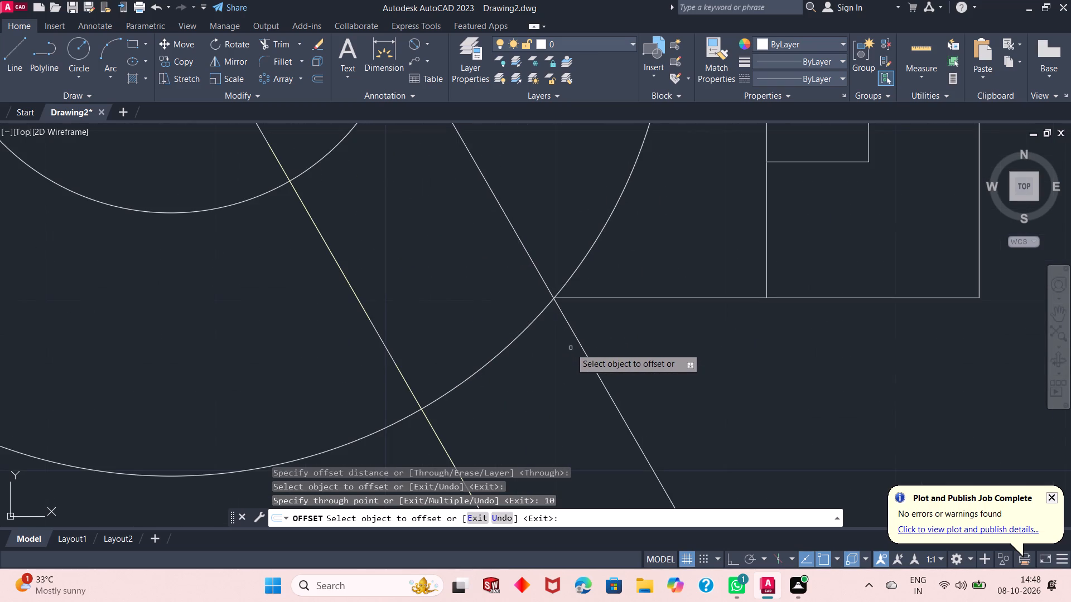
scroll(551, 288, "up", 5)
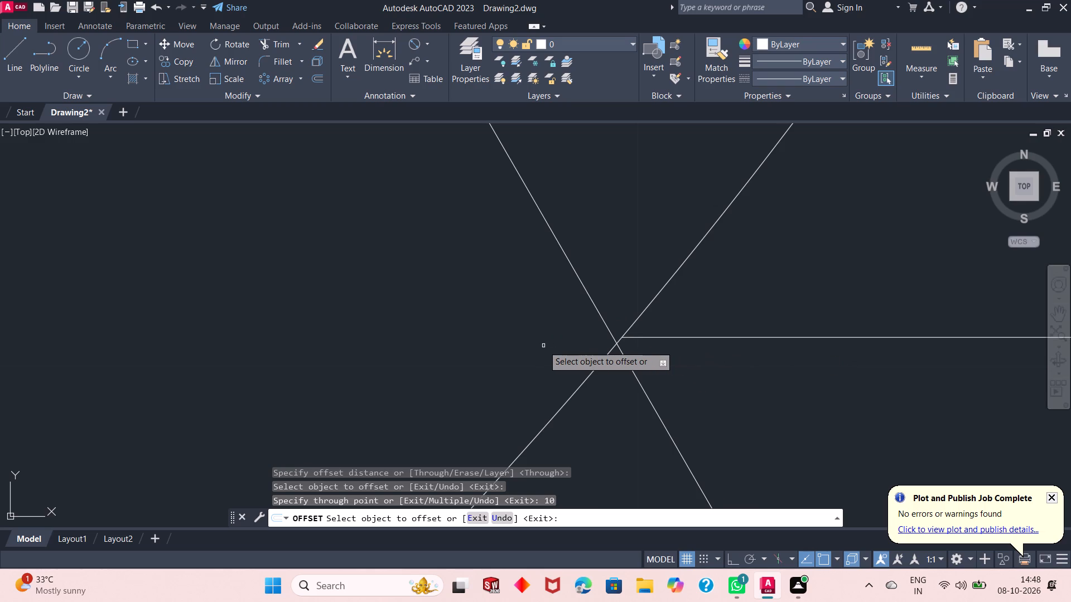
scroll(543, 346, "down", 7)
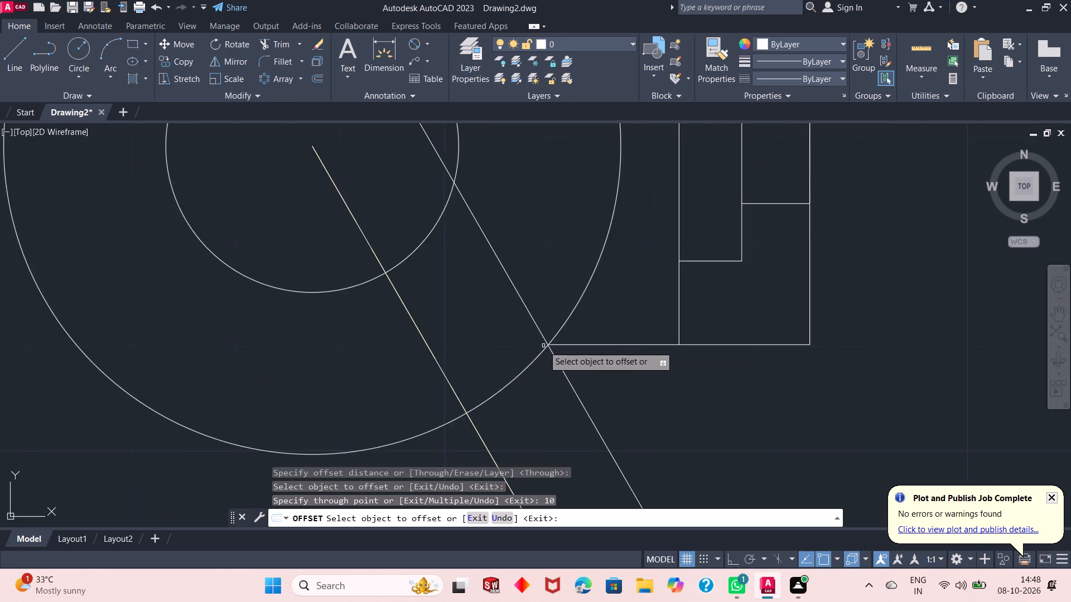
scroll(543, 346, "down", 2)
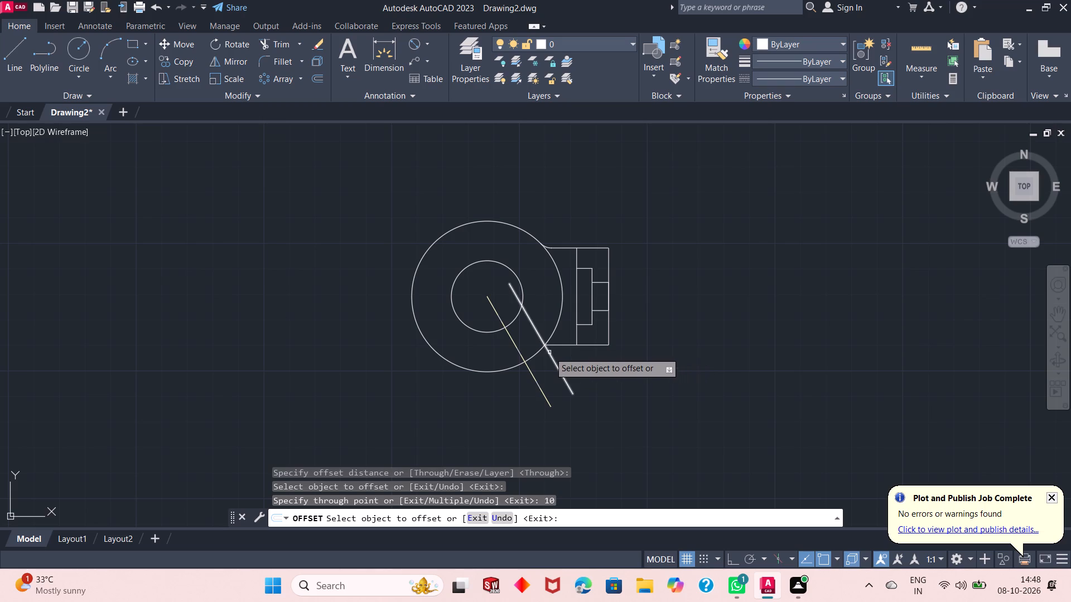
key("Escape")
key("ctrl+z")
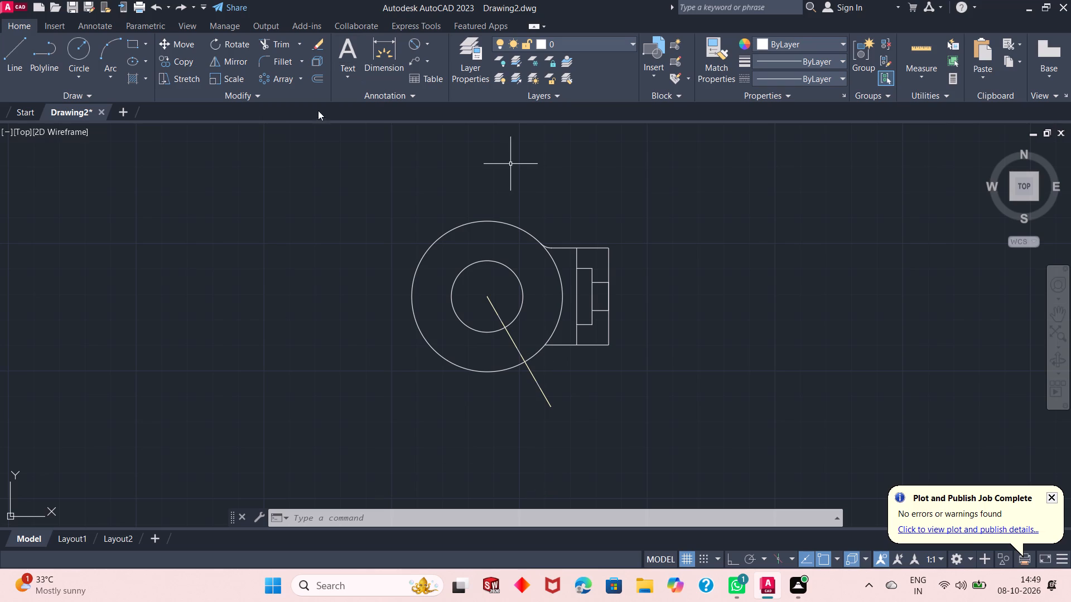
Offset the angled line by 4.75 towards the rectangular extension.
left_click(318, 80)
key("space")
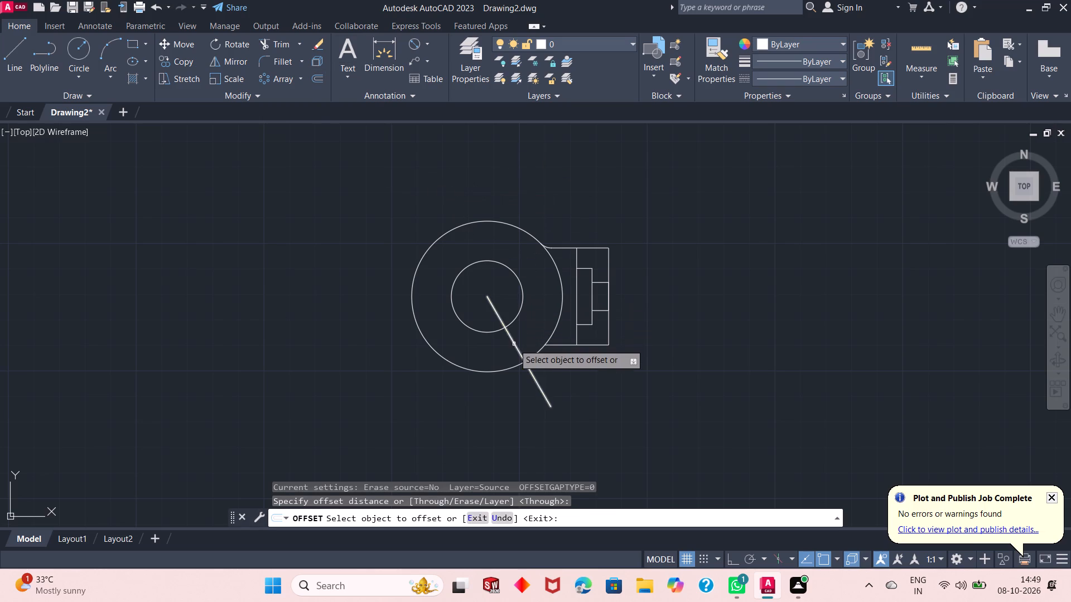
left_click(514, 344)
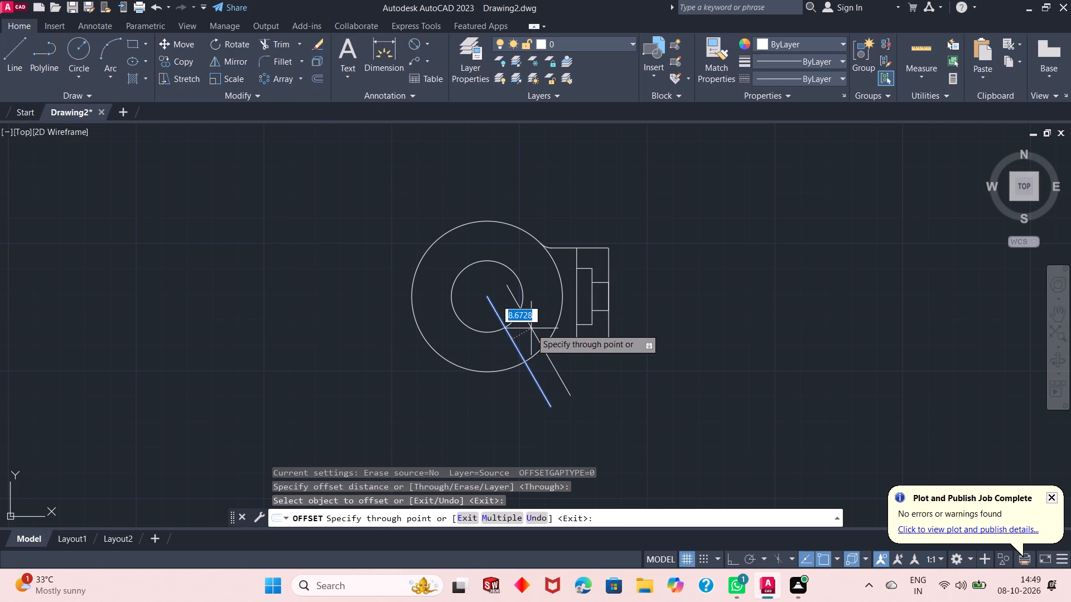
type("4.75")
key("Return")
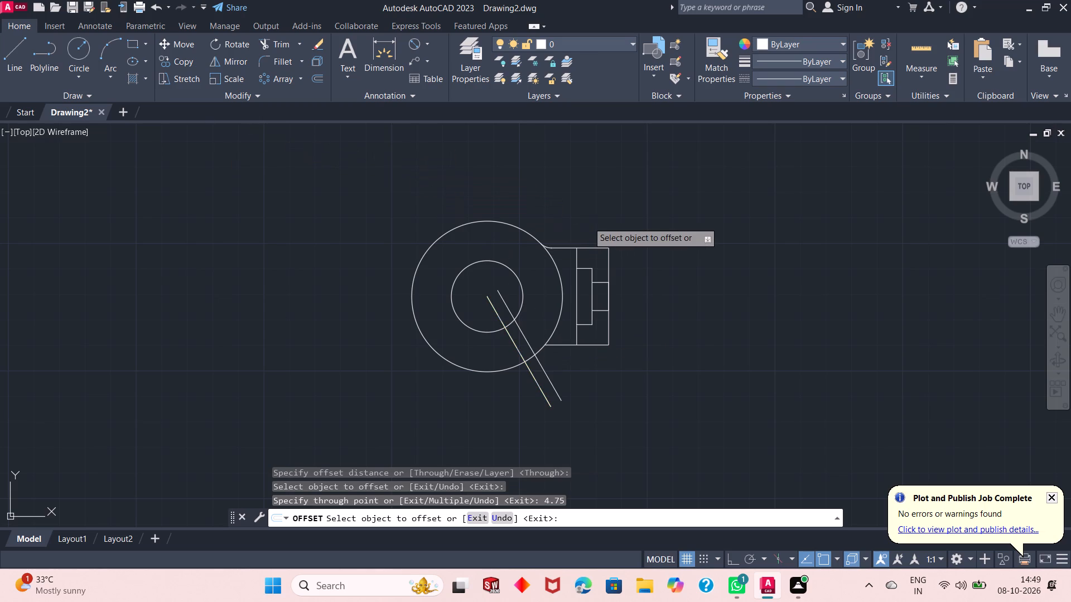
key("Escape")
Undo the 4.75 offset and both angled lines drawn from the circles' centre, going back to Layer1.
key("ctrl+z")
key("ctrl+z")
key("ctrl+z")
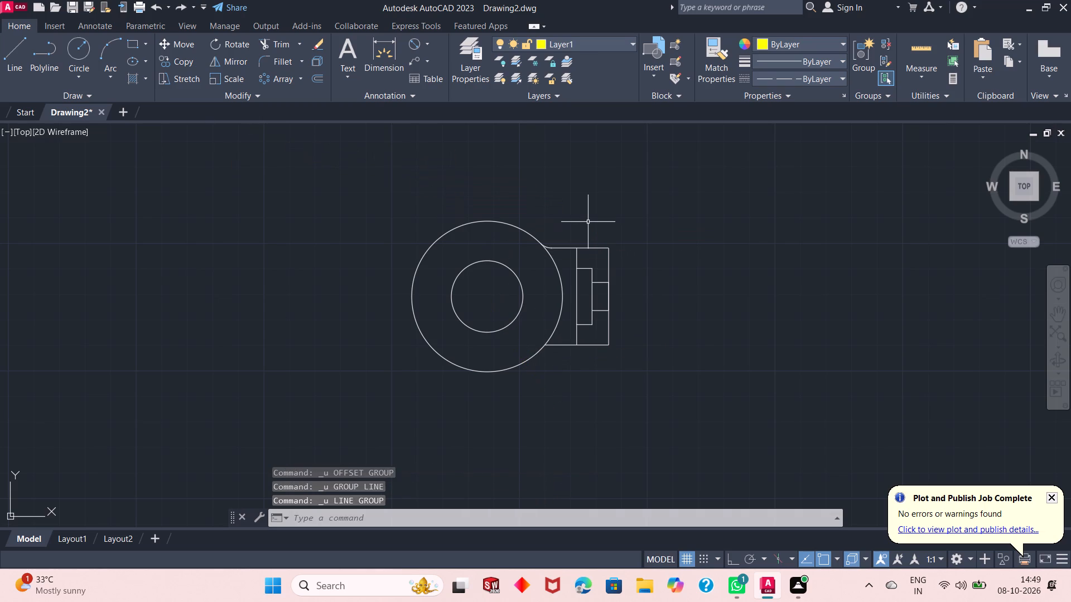
Draw a Layer1 centreline about 48 long from the circles' centre, sloping down towards the extension at 45° with ortho off.
left_click(7, 54)
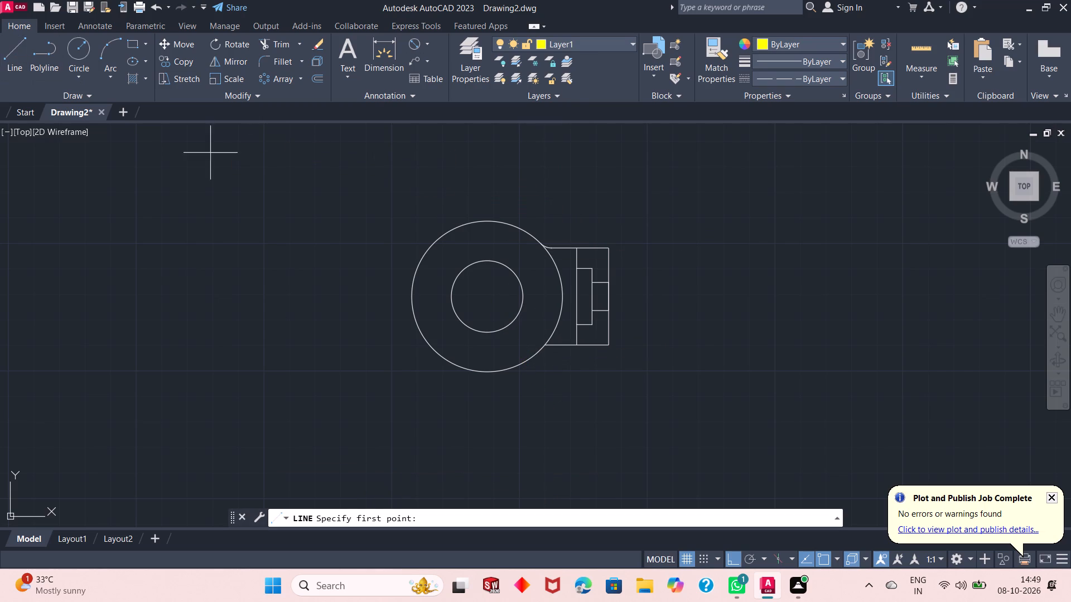
left_click(485, 294)
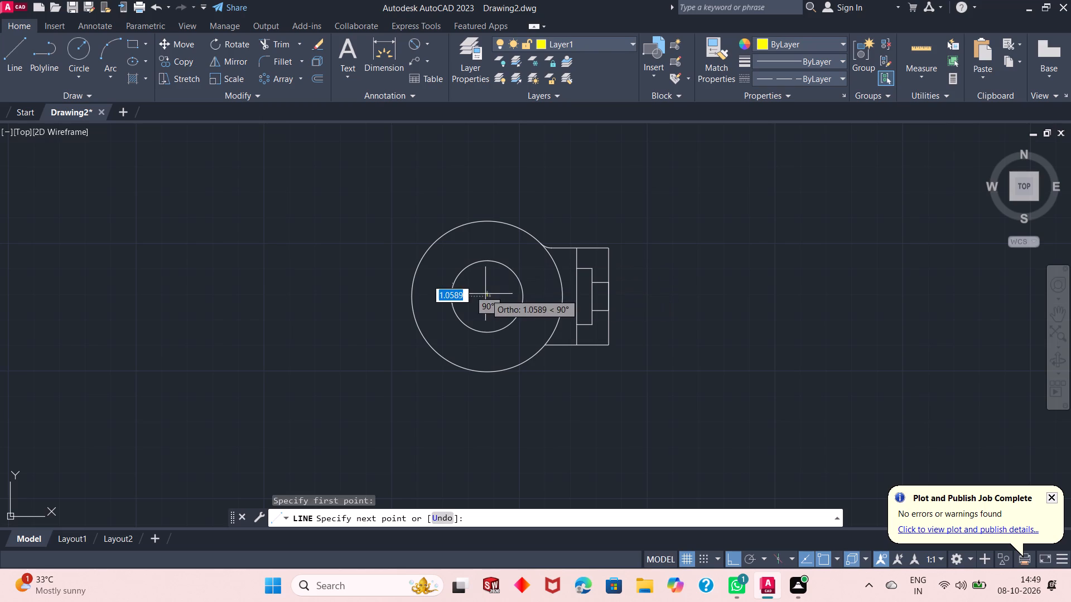
key("F8")
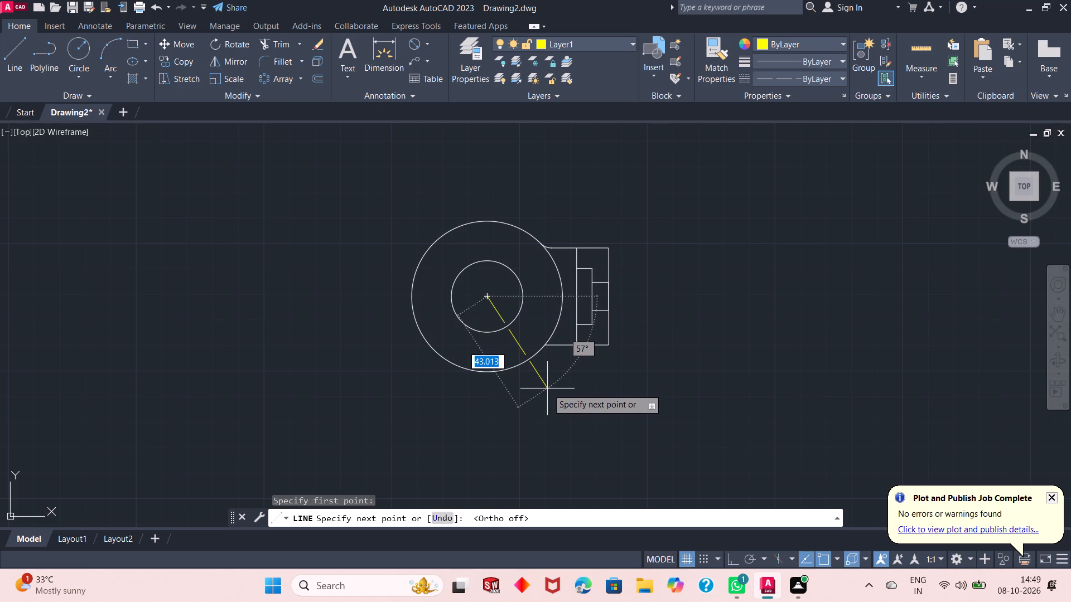
key("Tab")
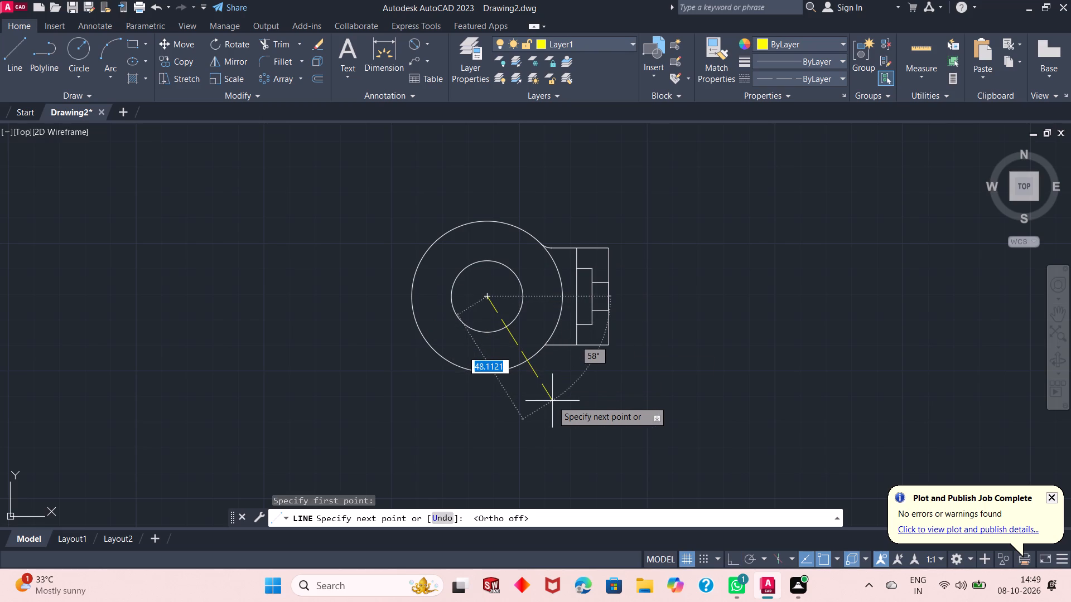
type("45")
key("Return")
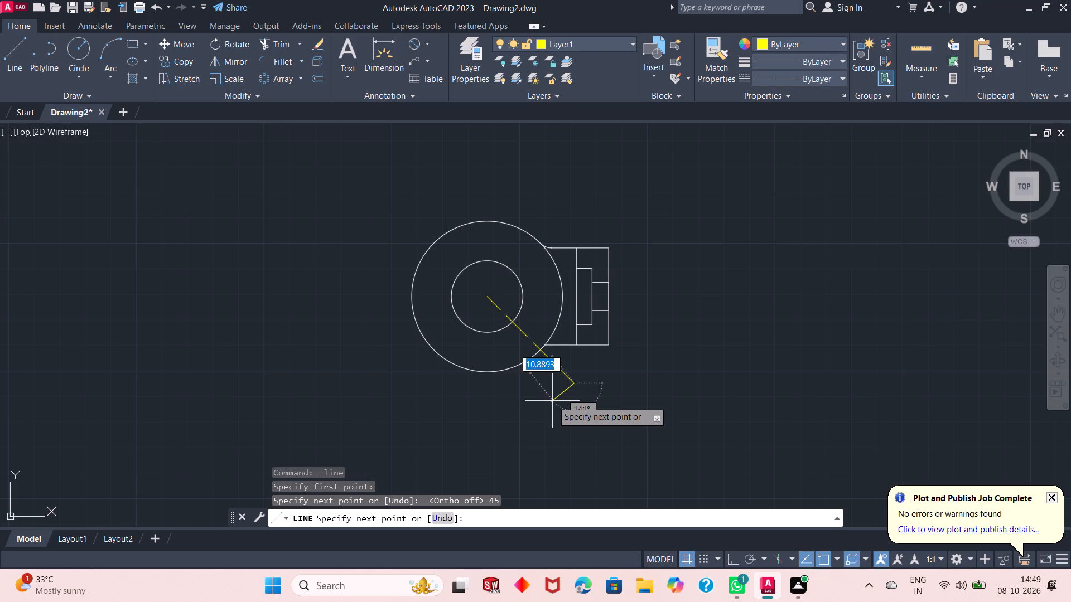
key("Return")
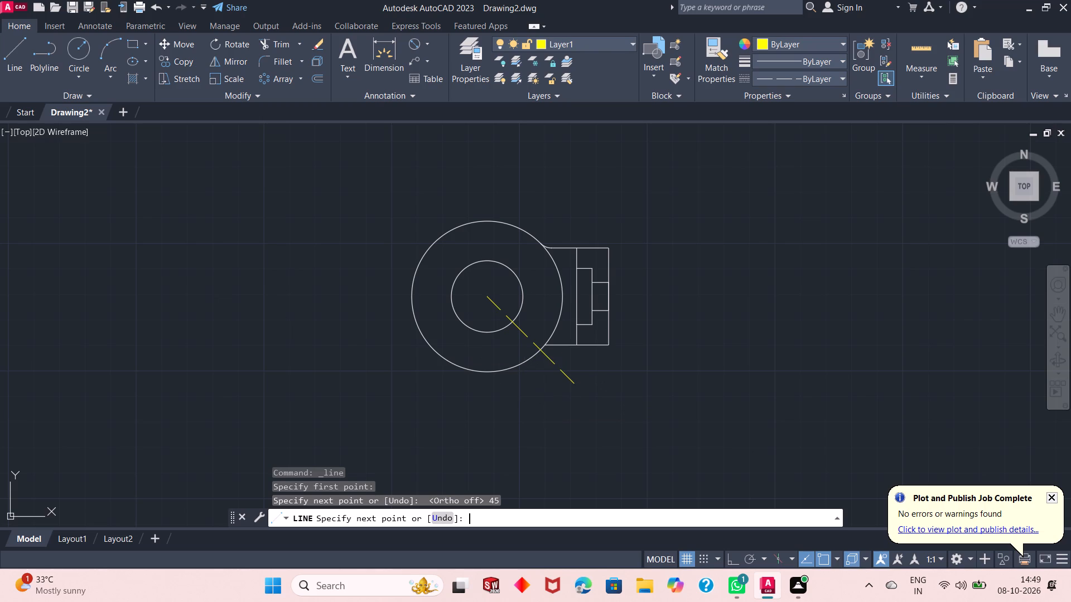
Make layer 0 current and draw a solid line over the full length of the 45° centreline.
scroll(556, 334, "up", 1)
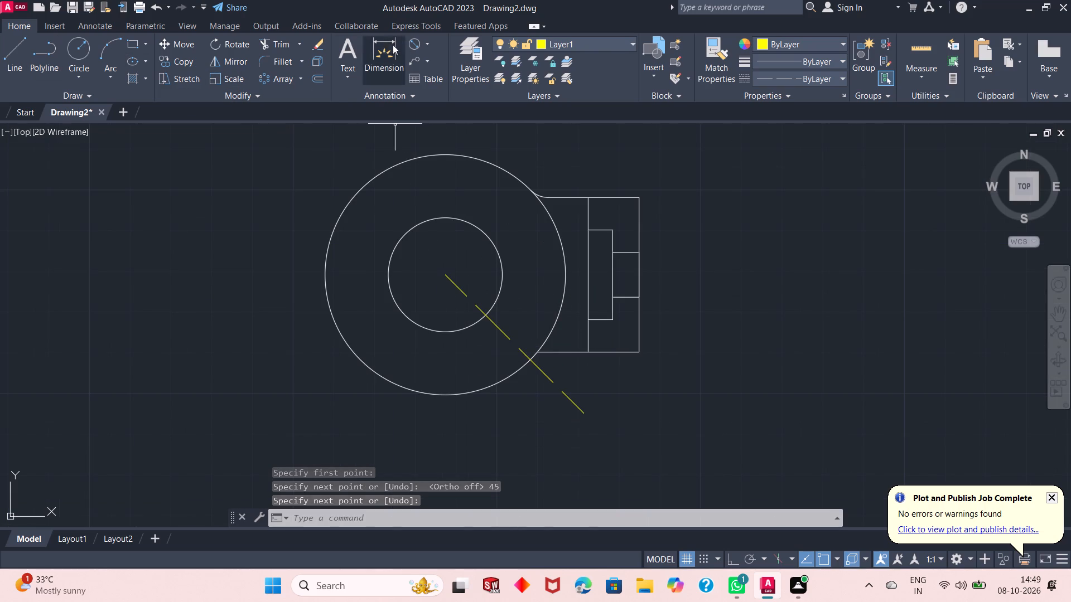
left_click(602, 43)
left_click(604, 62)
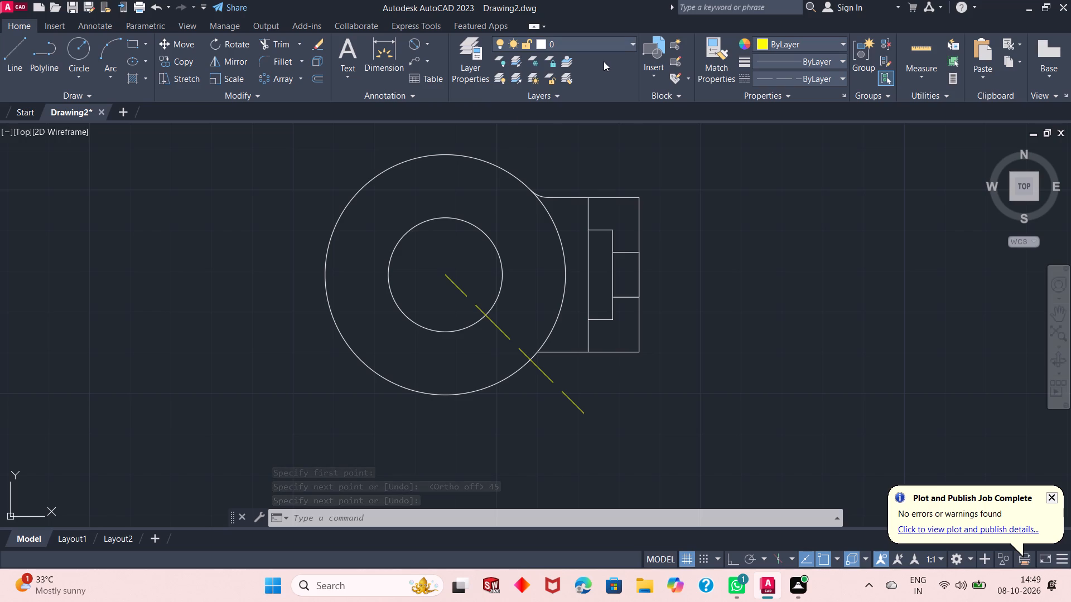
left_click(0, 54)
left_click(26, 55)
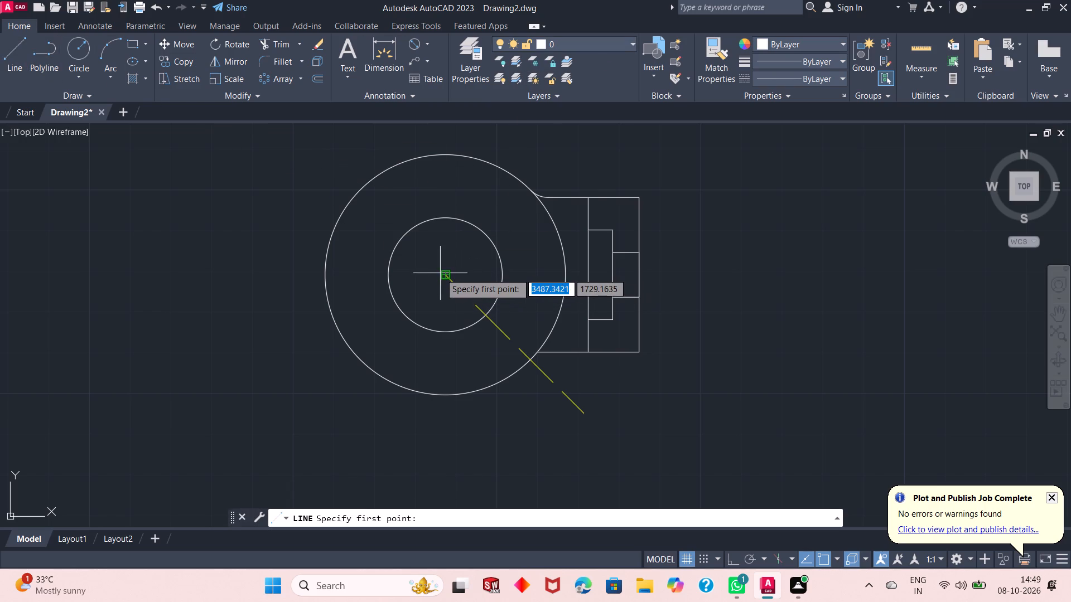
left_click(444, 275)
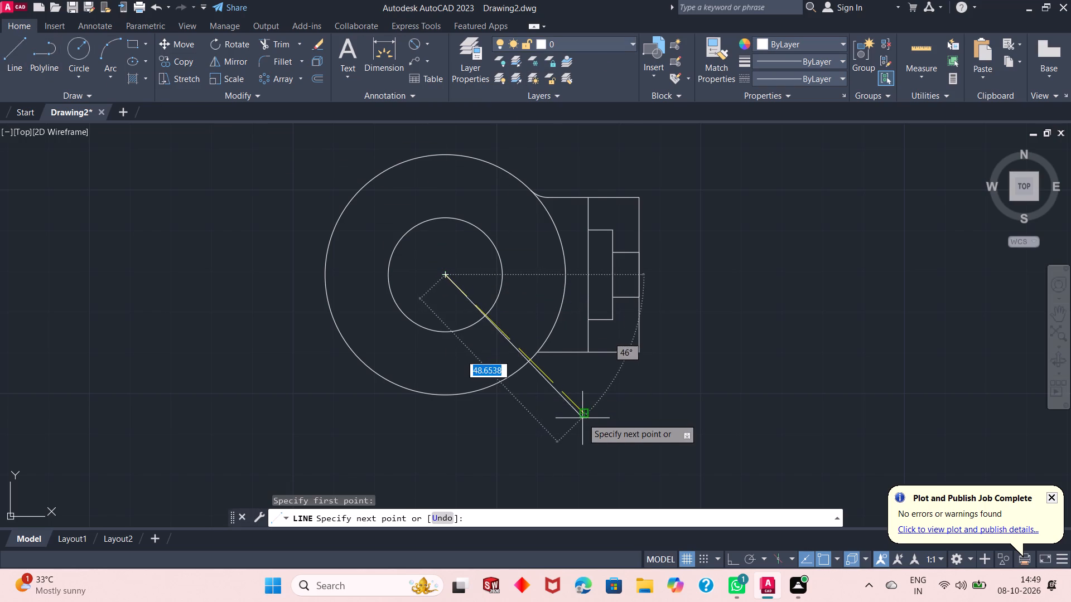
left_click(583, 415)
key("space")
key("space")
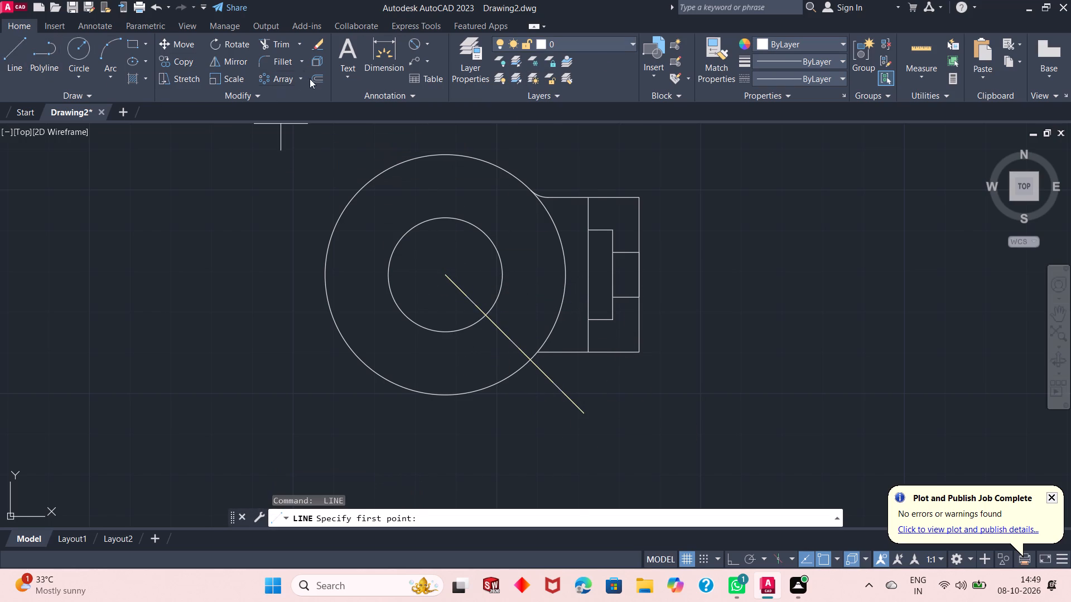
Offset the solid 45° line by 4.75 to each side.
left_click(312, 76)
right_click(320, 120)
right_click(346, 160)
left_click(405, 164)
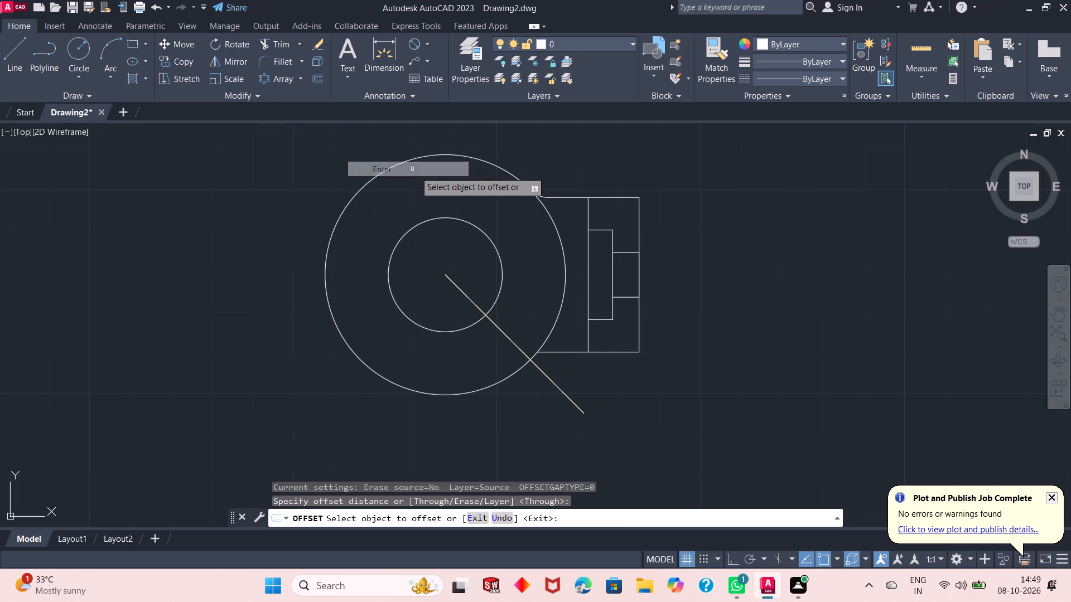
left_click(490, 319)
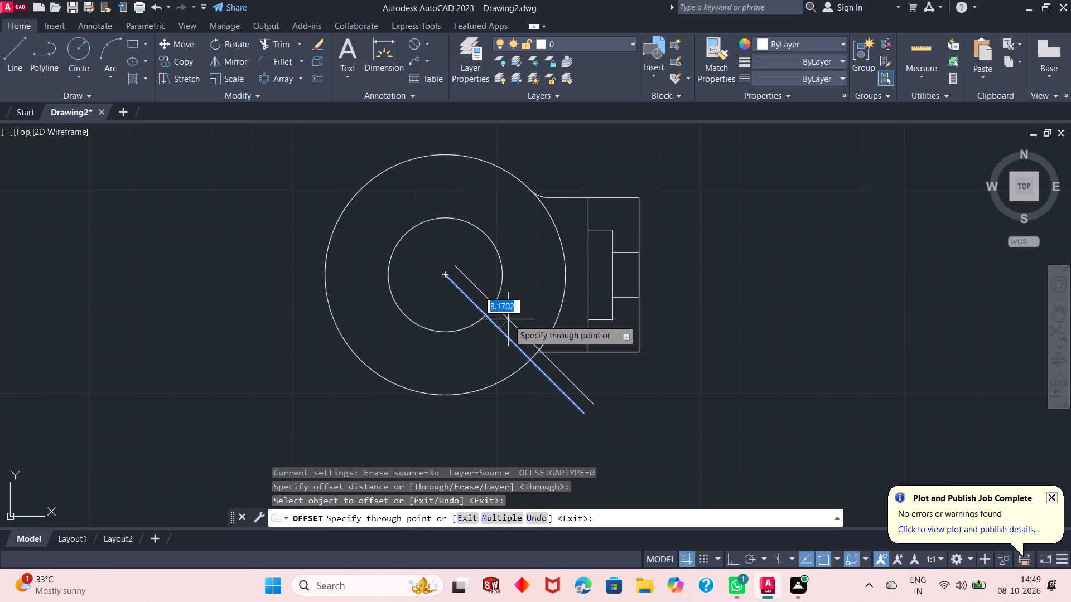
key("4")
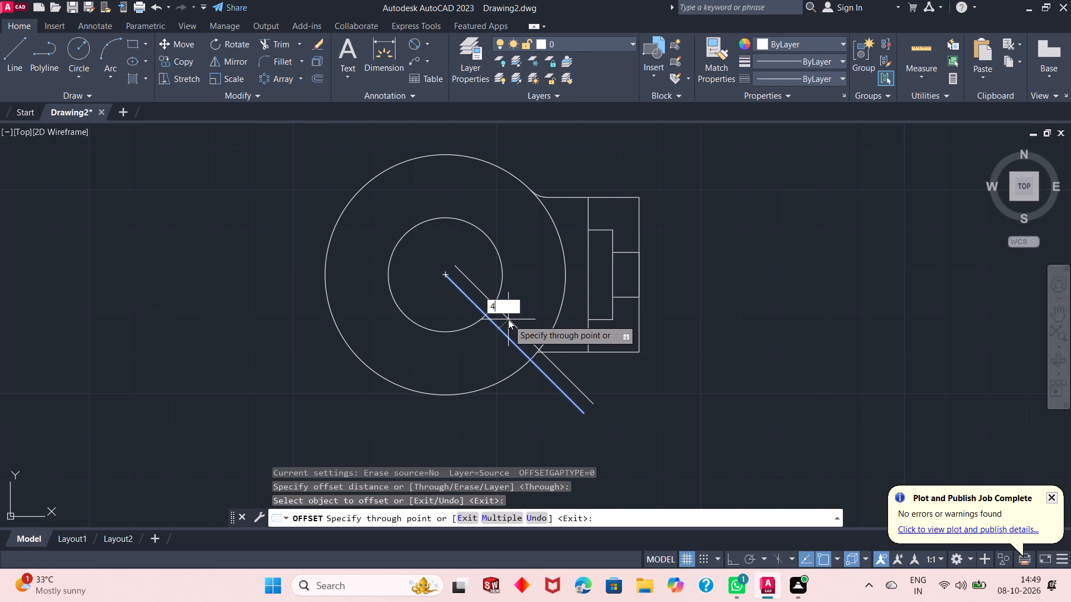
key("period")
type("75")
key("Return")
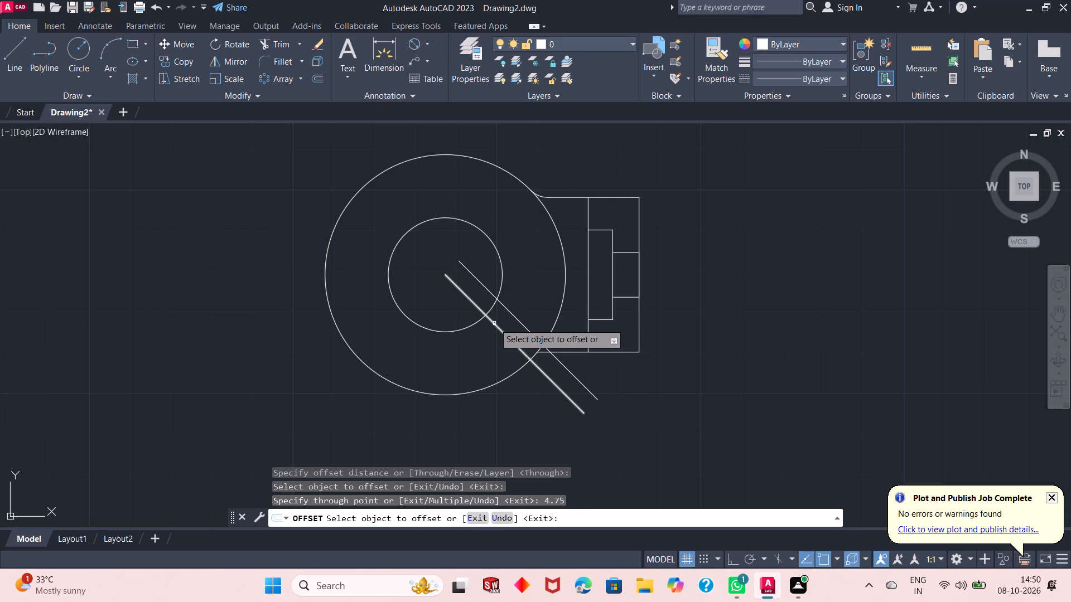
left_click(494, 323)
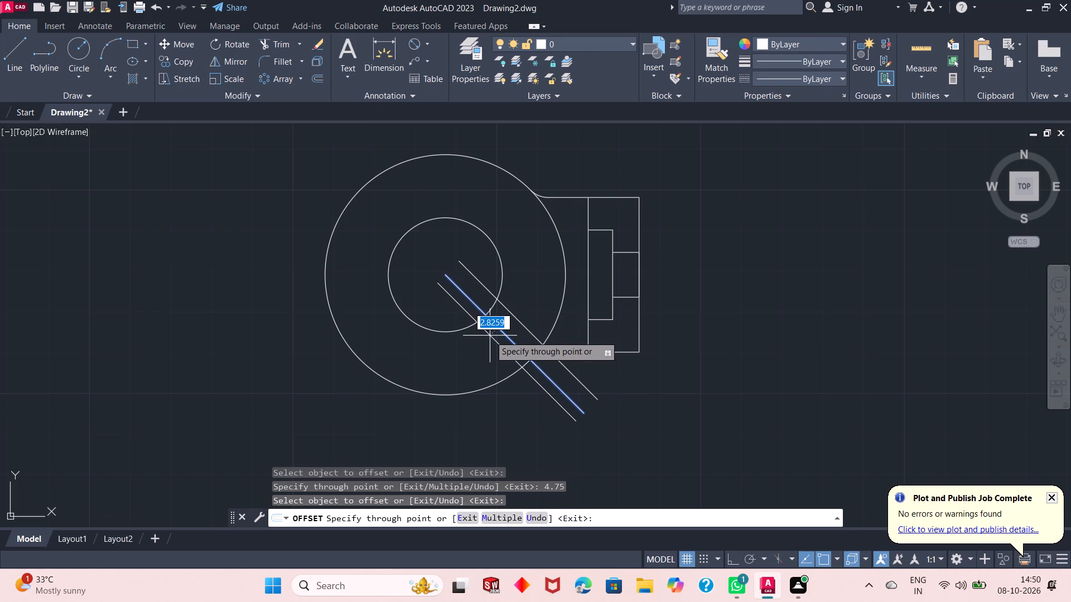
type("4.75")
key("Return")
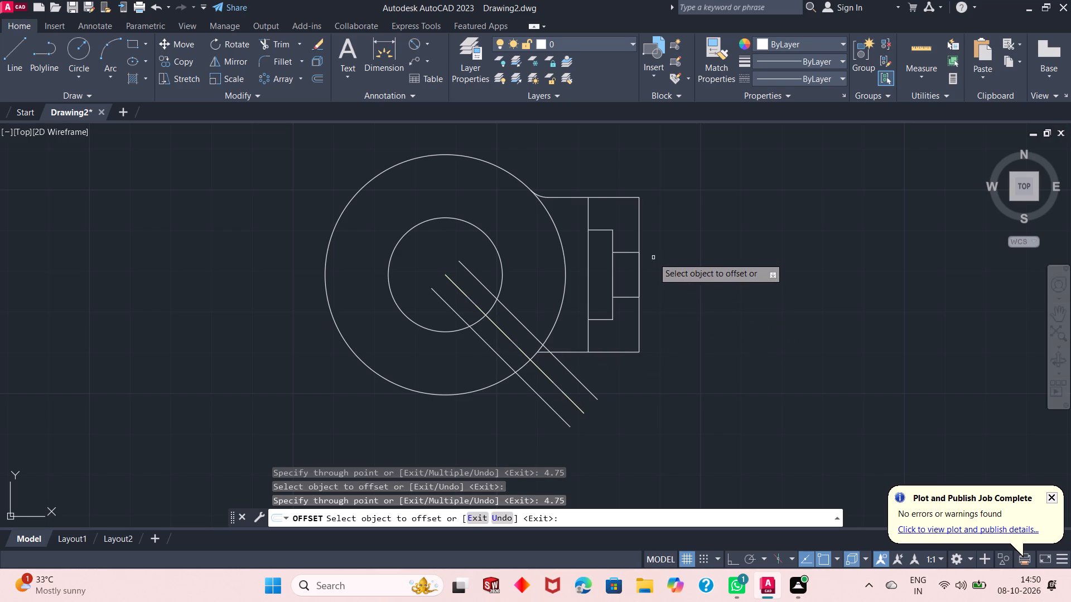
right_click(653, 258)
left_click(697, 266)
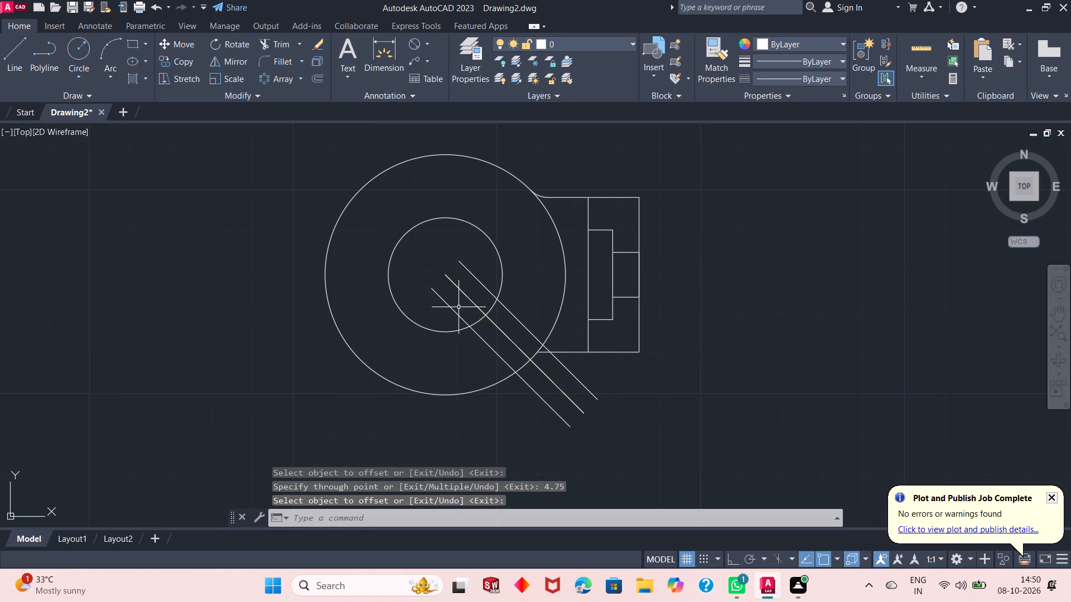
Trim the offset lines inside the inner circle and the arcs of both circles lying between the offset lines.
scroll(541, 341, "up", 1)
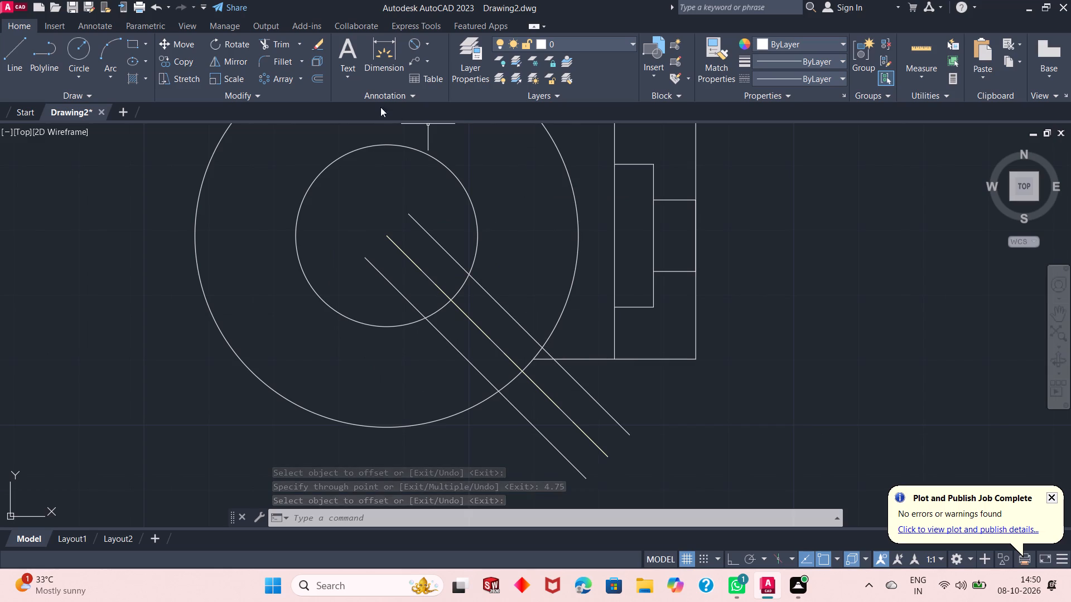
left_click(284, 44)
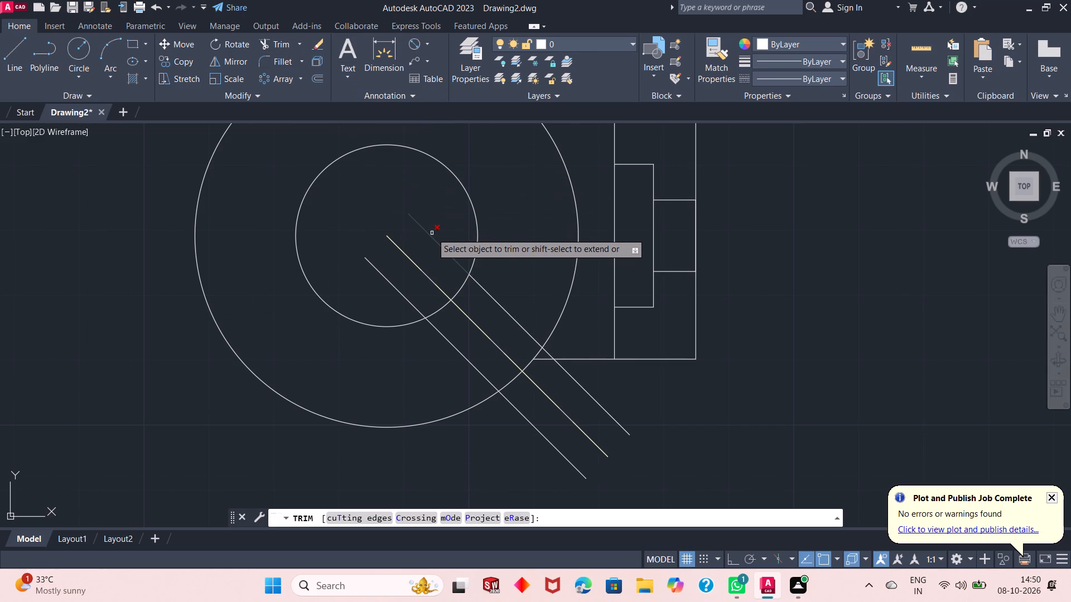
left_click(432, 233)
left_click(392, 285)
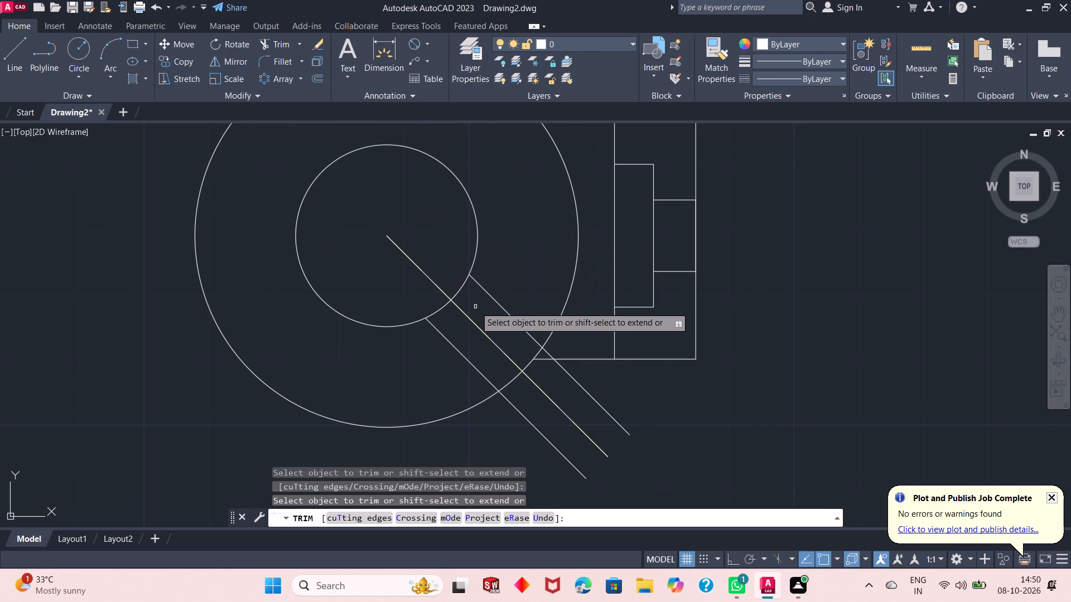
left_click_drag(438, 300, 516, 390)
left_click_drag(452, 272, 532, 375)
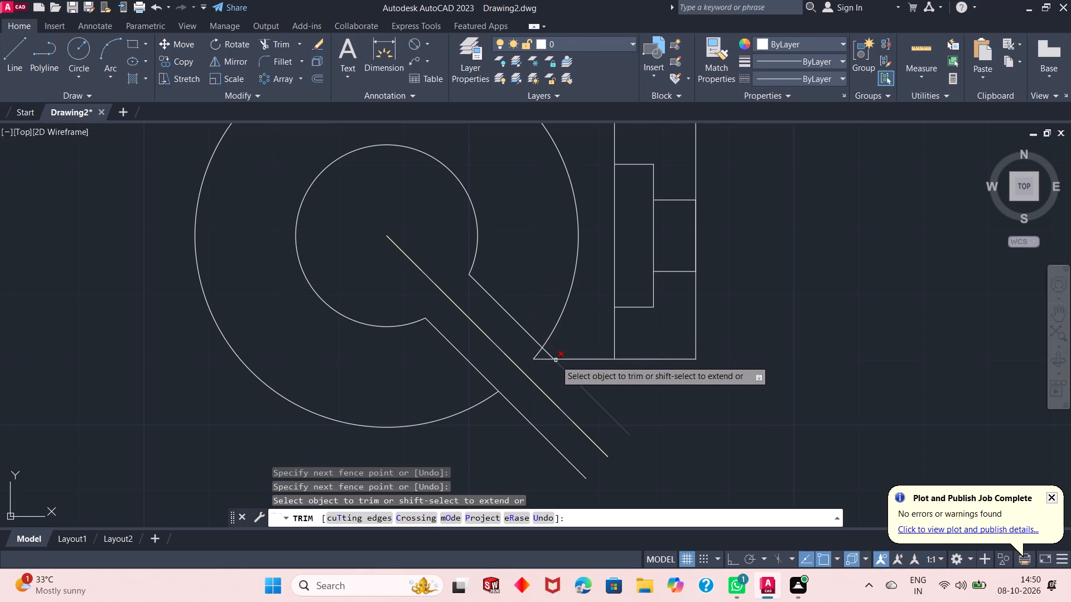
Trim the leftover outer arc and lower-edge stub inside the slot, plus the offset line ends projecting beyond the part outline.
left_click_drag(529, 344, 543, 361)
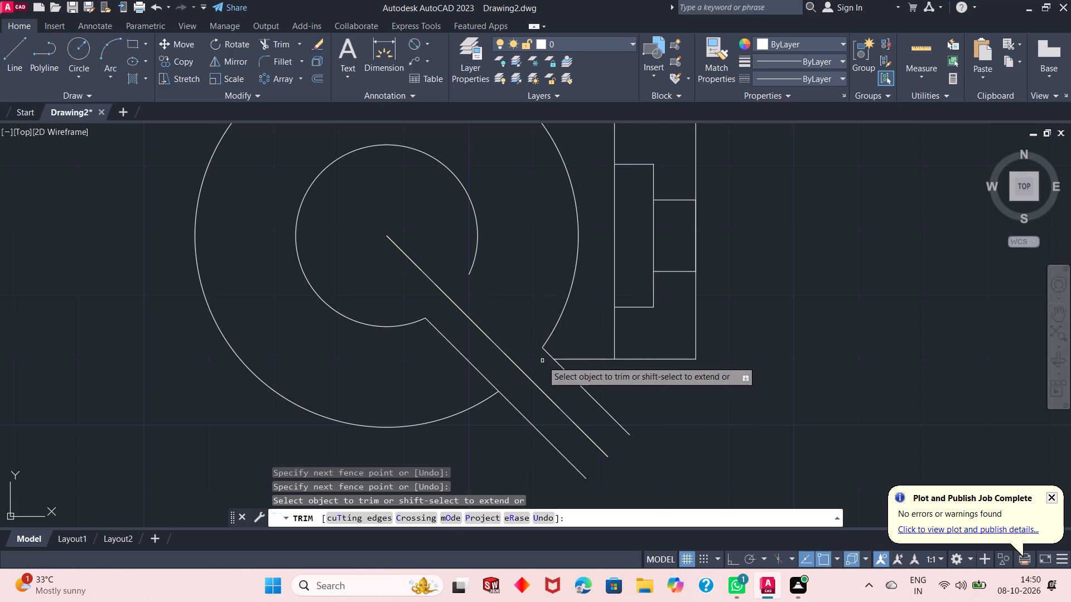
key("ctrl+z")
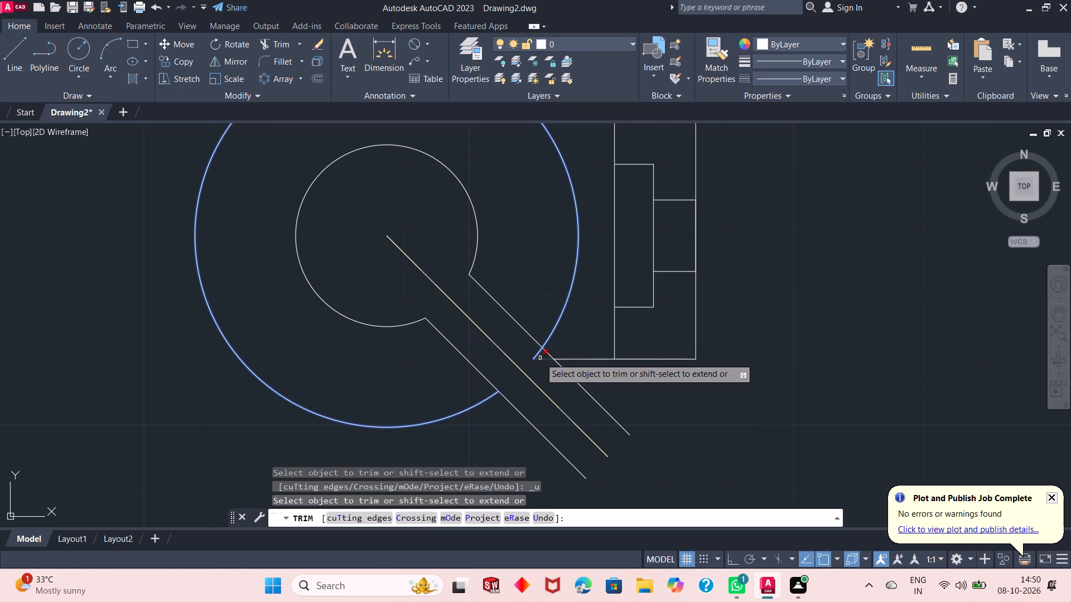
left_click_drag(529, 344, 541, 363)
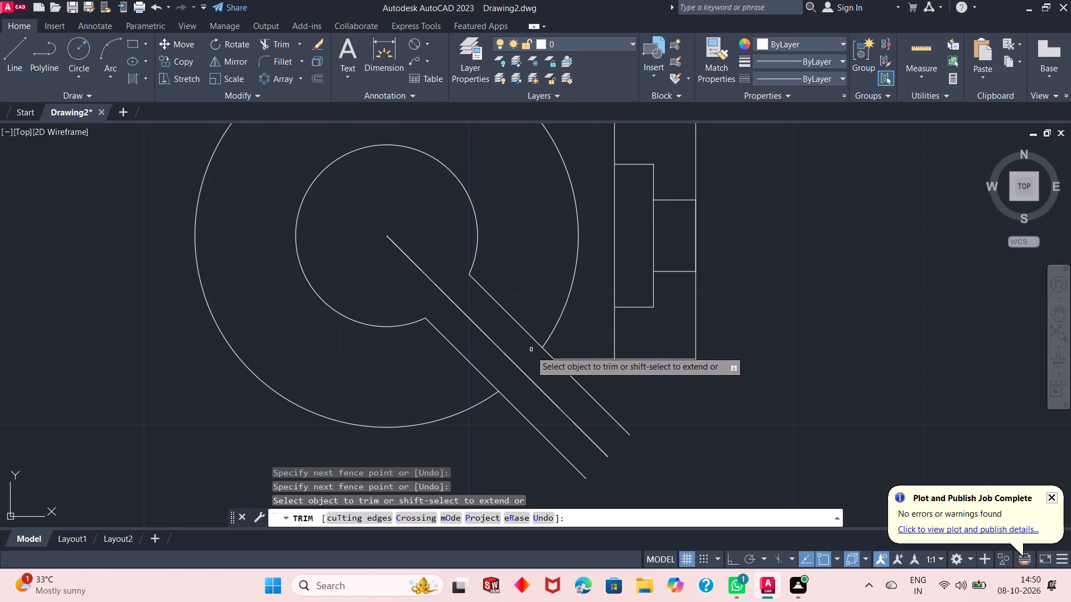
left_click(583, 394)
left_click(592, 392)
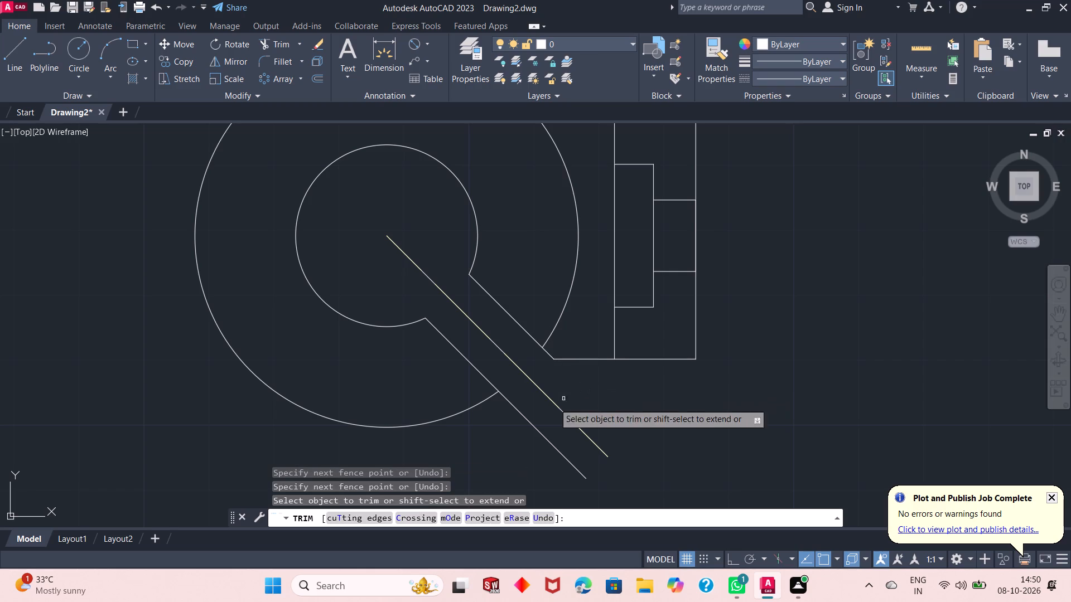
left_click(533, 424)
right_click(730, 307)
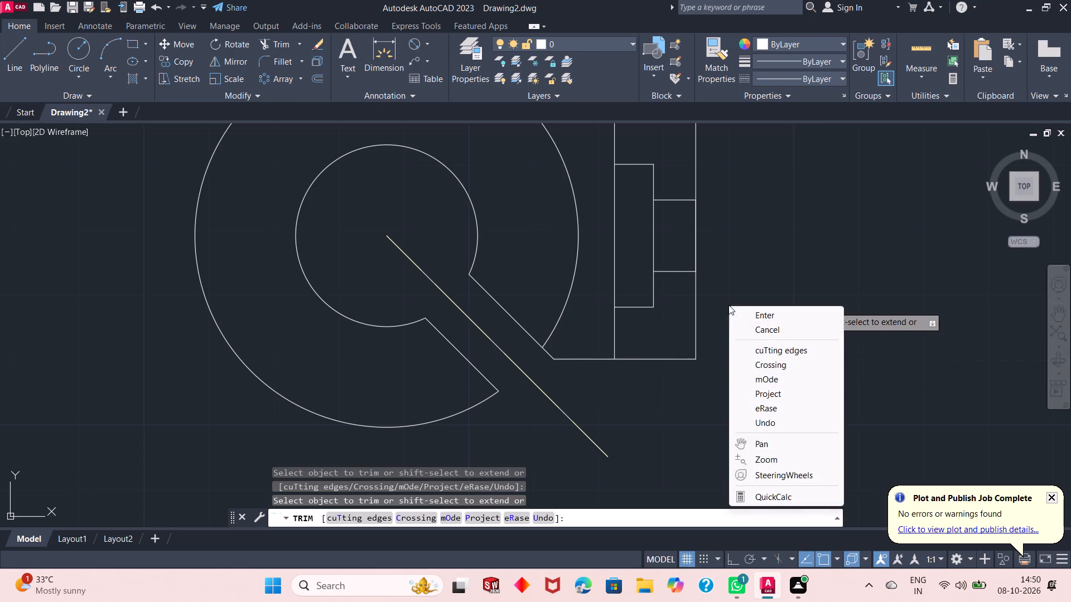
left_click(753, 318)
Erase the solid 45° line lying over the slot's dashed centreline.
scroll(516, 346, "down", 2)
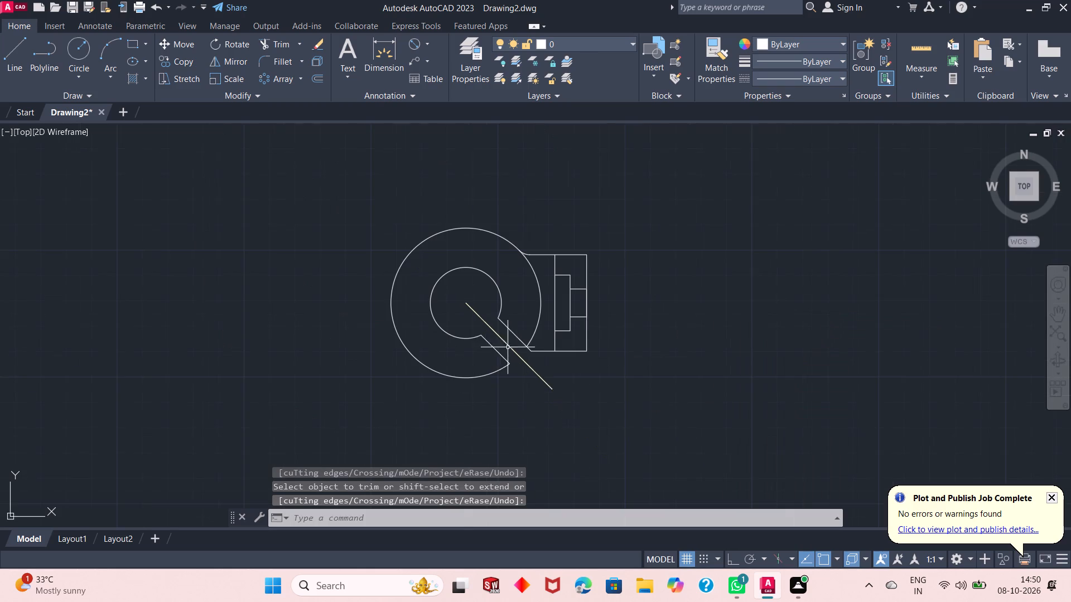
scroll(493, 331, "up", 1)
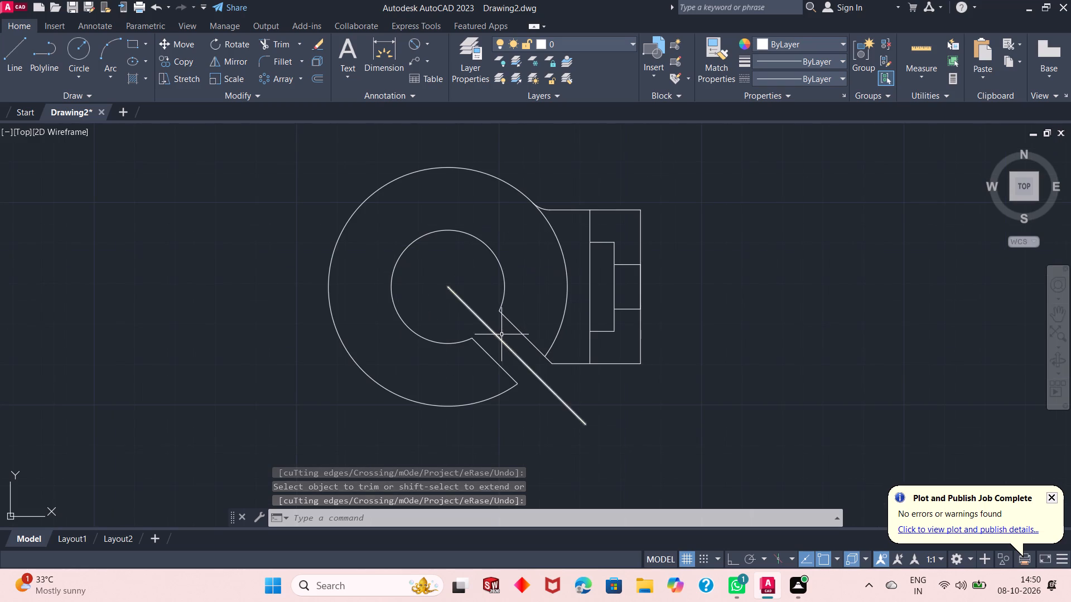
scroll(446, 323, "up", 1)
scroll(455, 332, "down", 1)
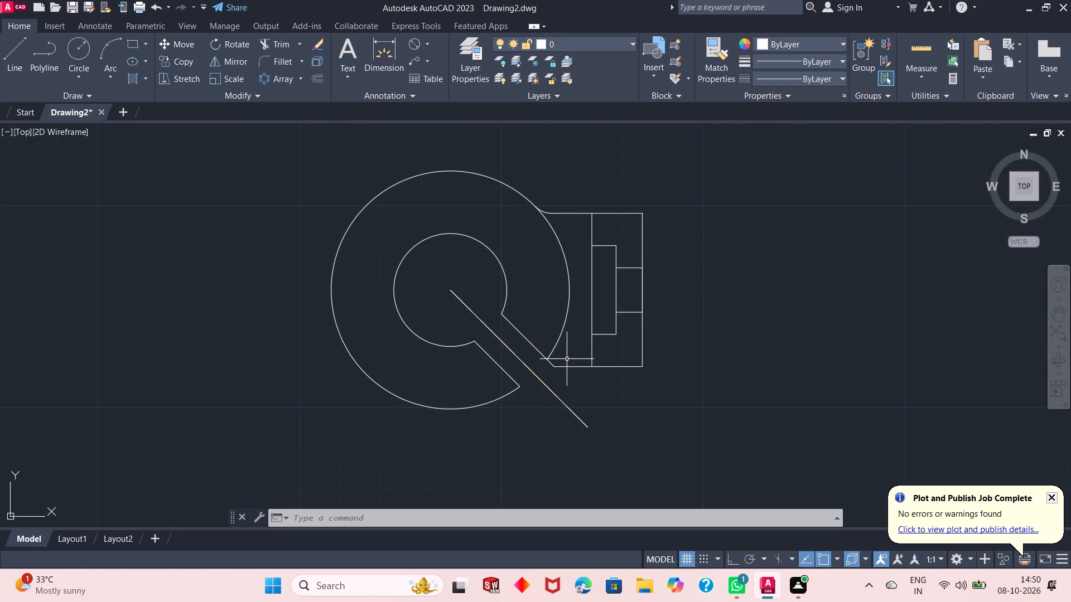
left_click(521, 363)
right_click(681, 204)
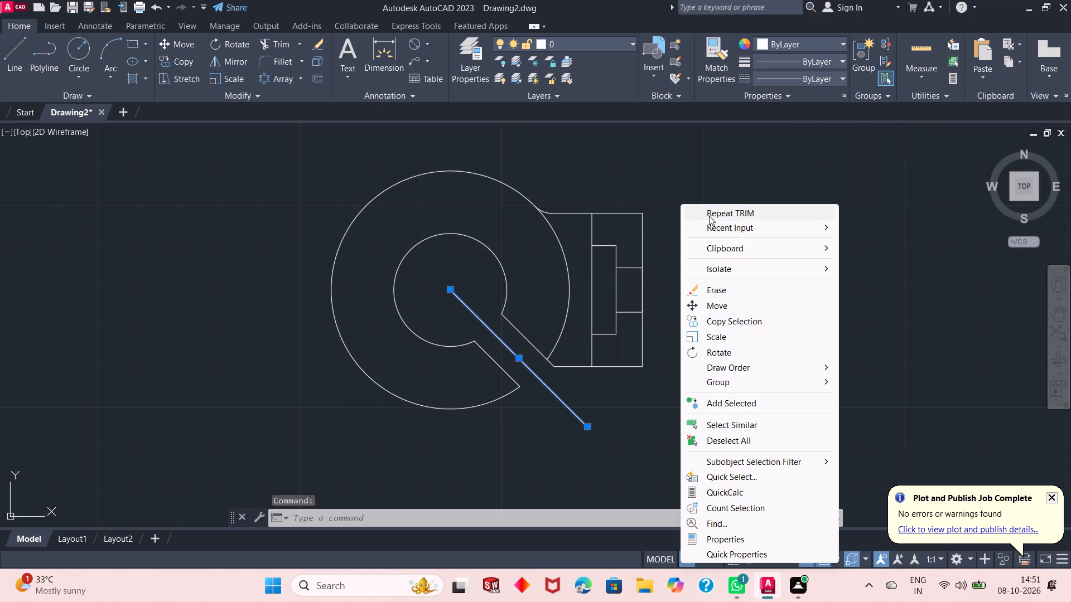
left_click(736, 287)
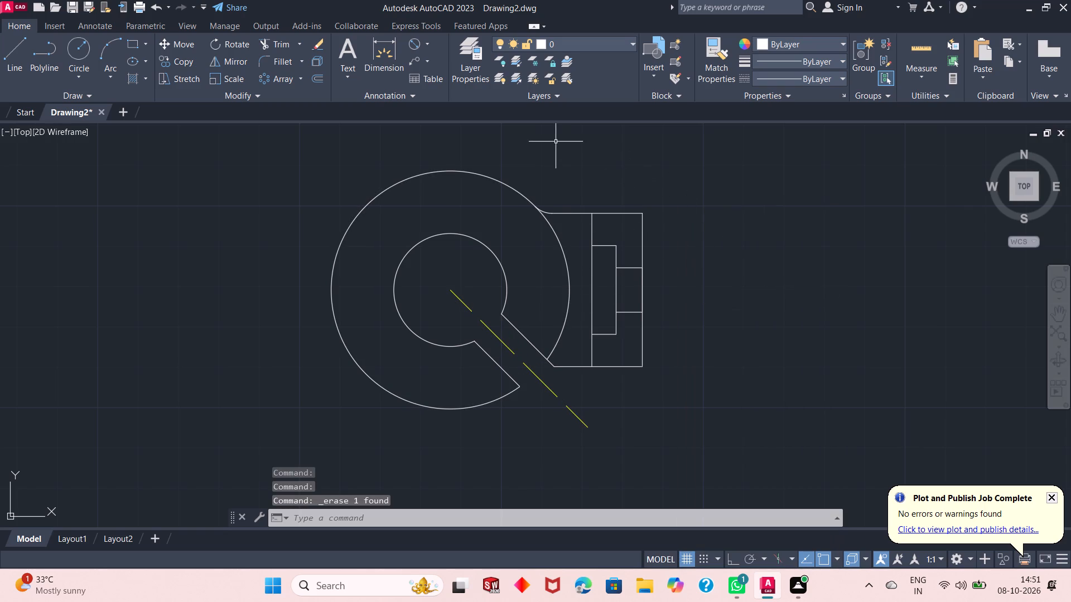
Make Layer1 current and, with Ortho on, draw a horizontal centreline about 62 long from the circles' centre past the extension's outer edge.
left_click(590, 41)
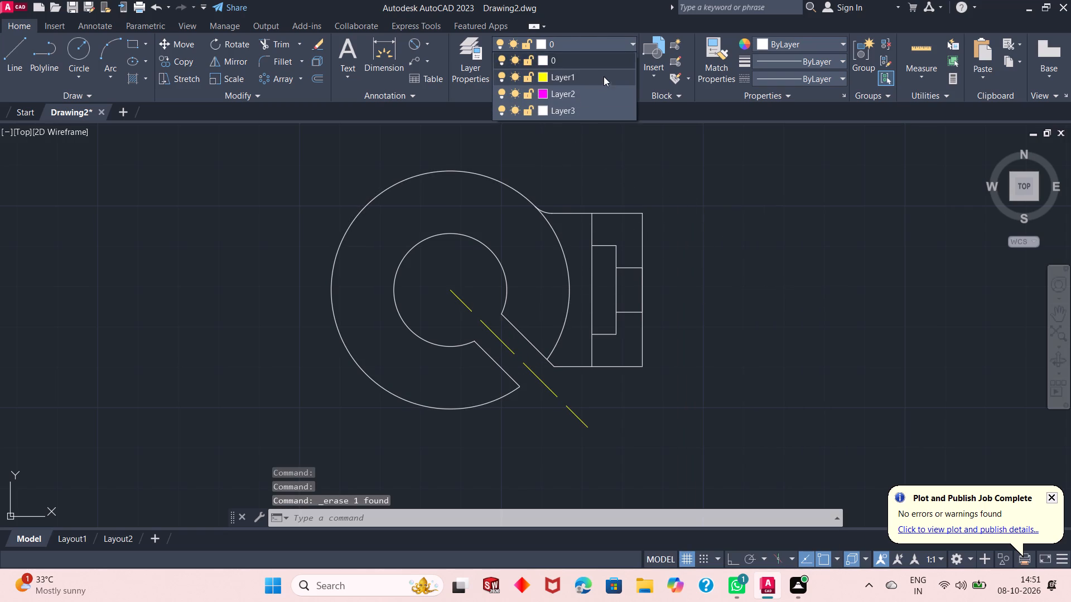
left_click(604, 83)
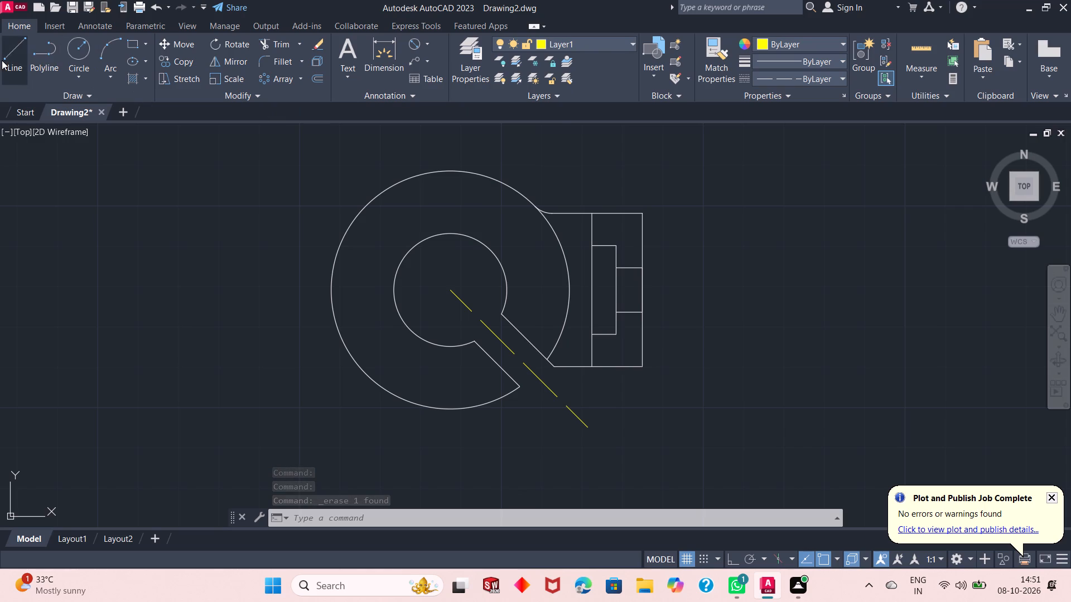
left_click(2, 60)
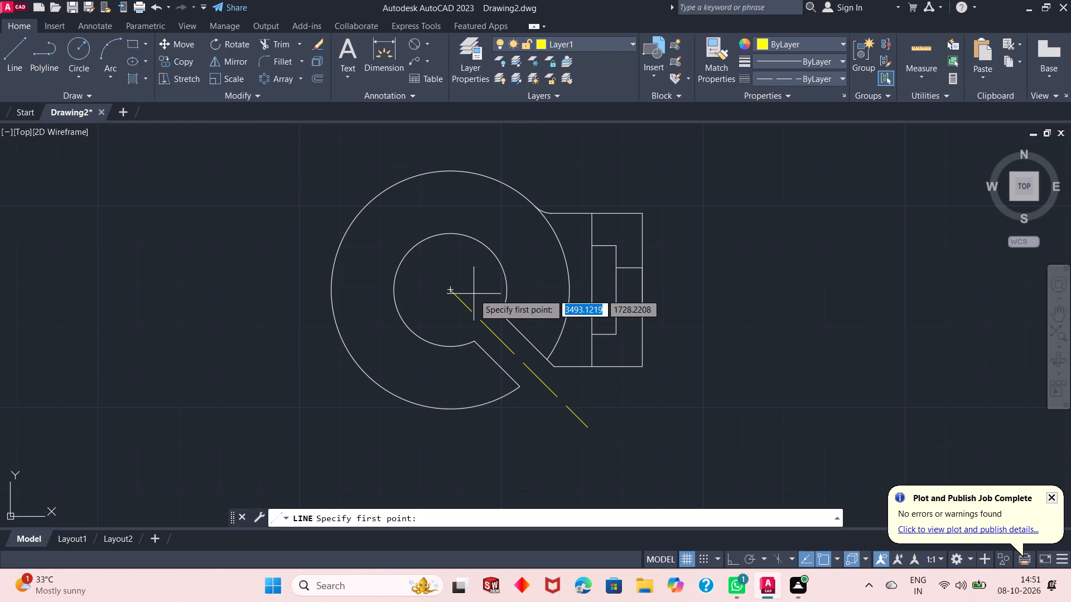
left_click(448, 289)
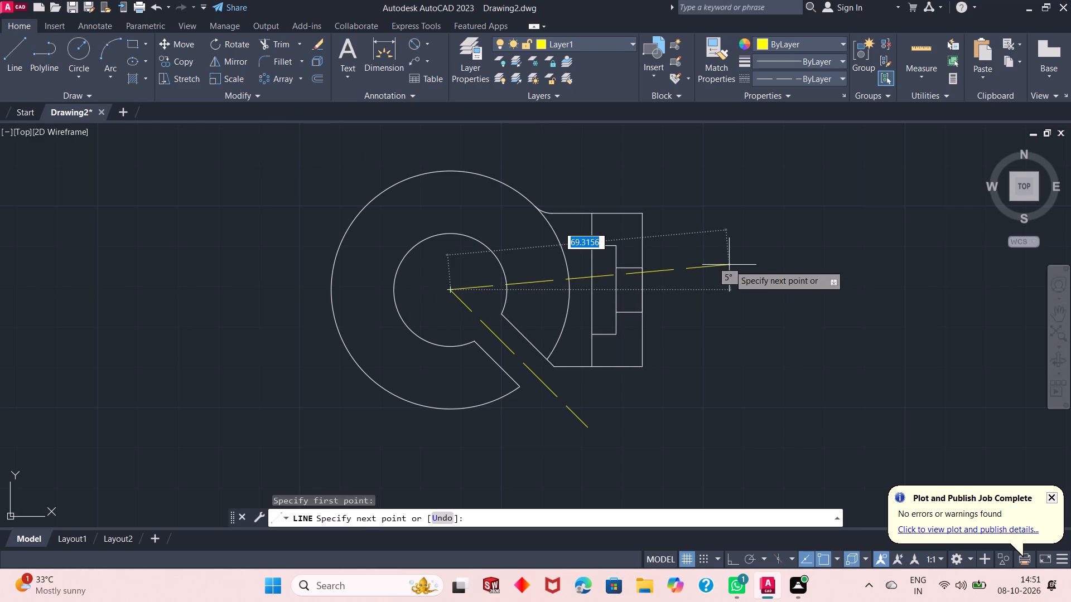
key("F8")
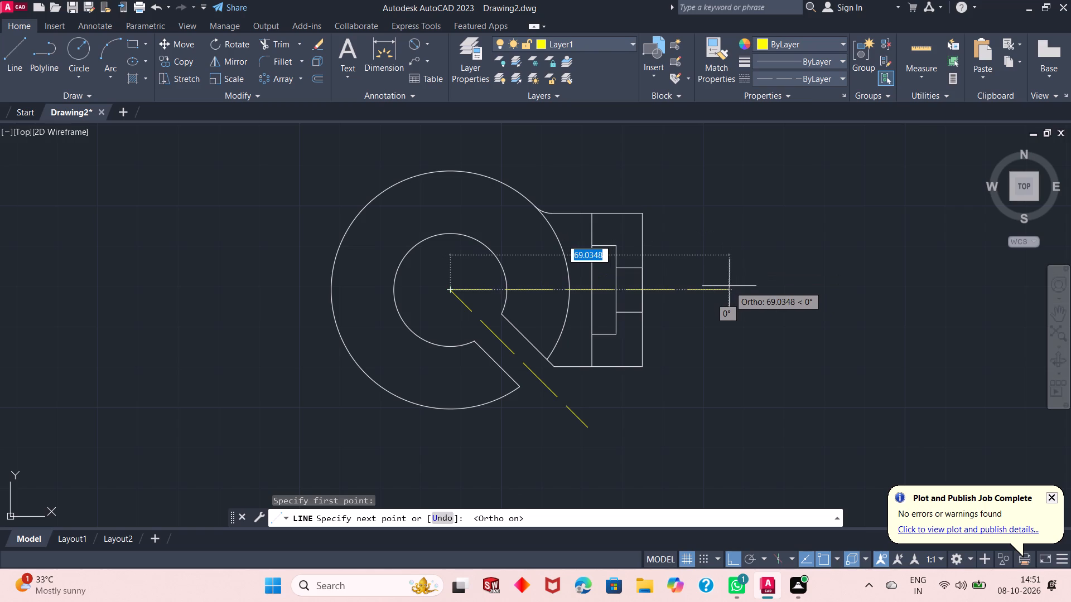
left_click(698, 324)
right_click(698, 324)
left_click(716, 336)
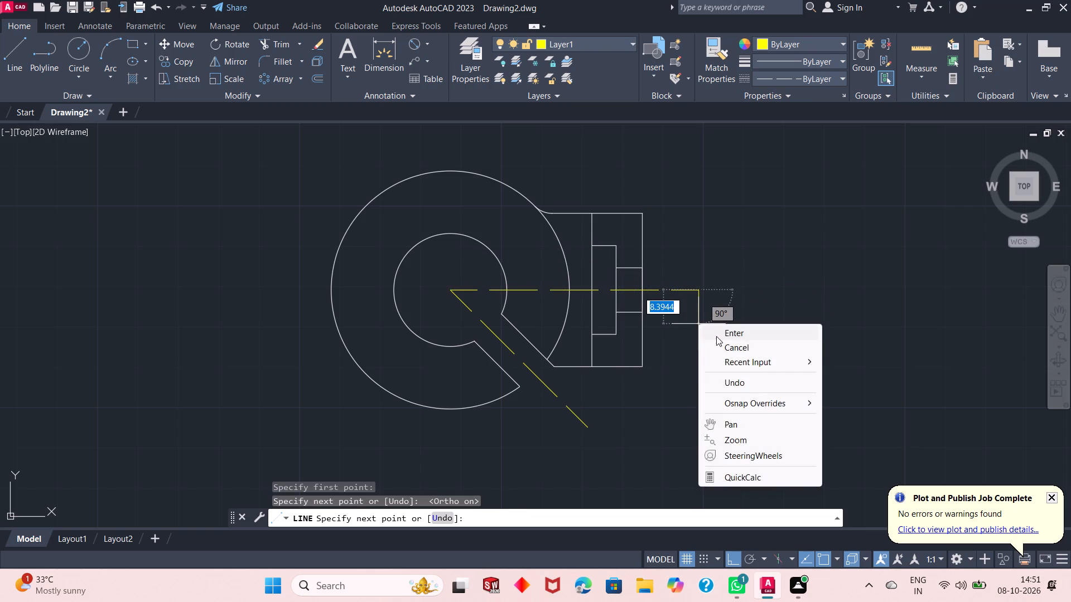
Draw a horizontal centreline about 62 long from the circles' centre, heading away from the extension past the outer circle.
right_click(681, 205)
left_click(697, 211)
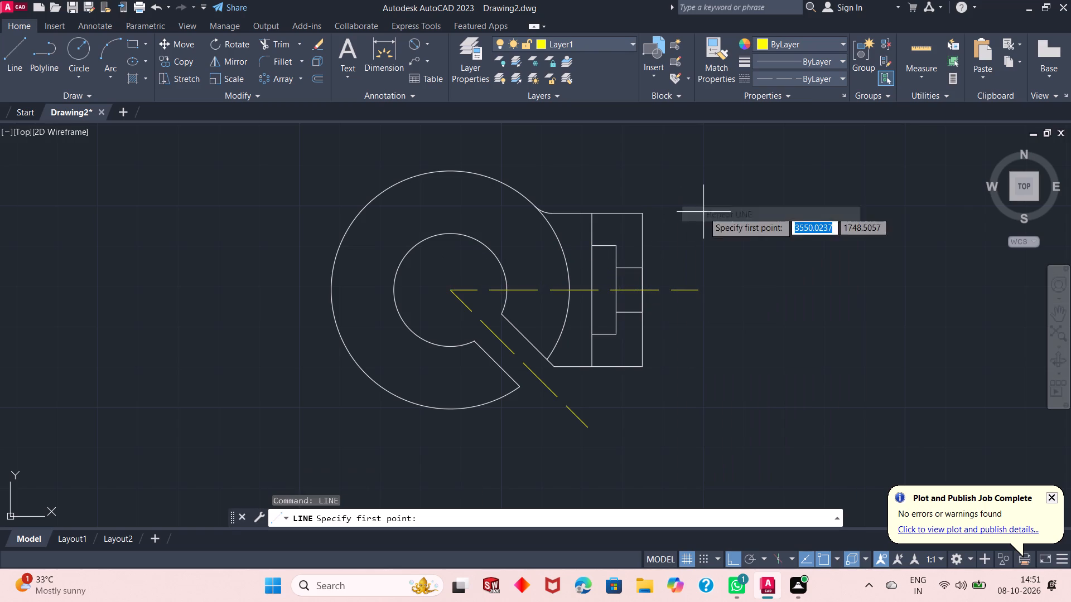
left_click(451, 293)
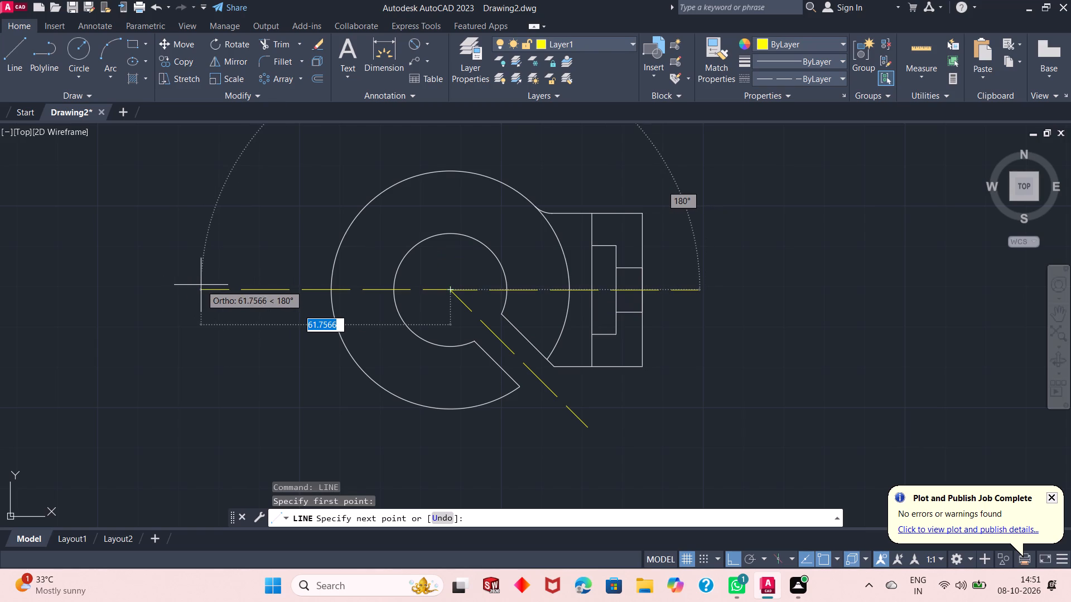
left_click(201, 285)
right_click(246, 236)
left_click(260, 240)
Draw a vertical centreline about 41 long from the circles' centre down past the outer circle.
right_click(323, 145)
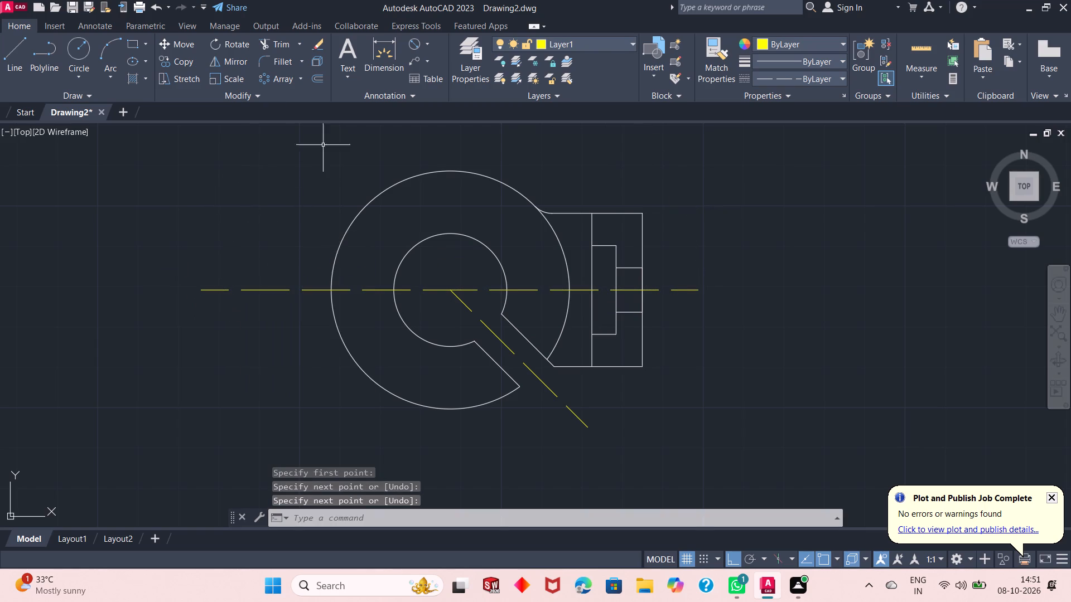
left_click(343, 155)
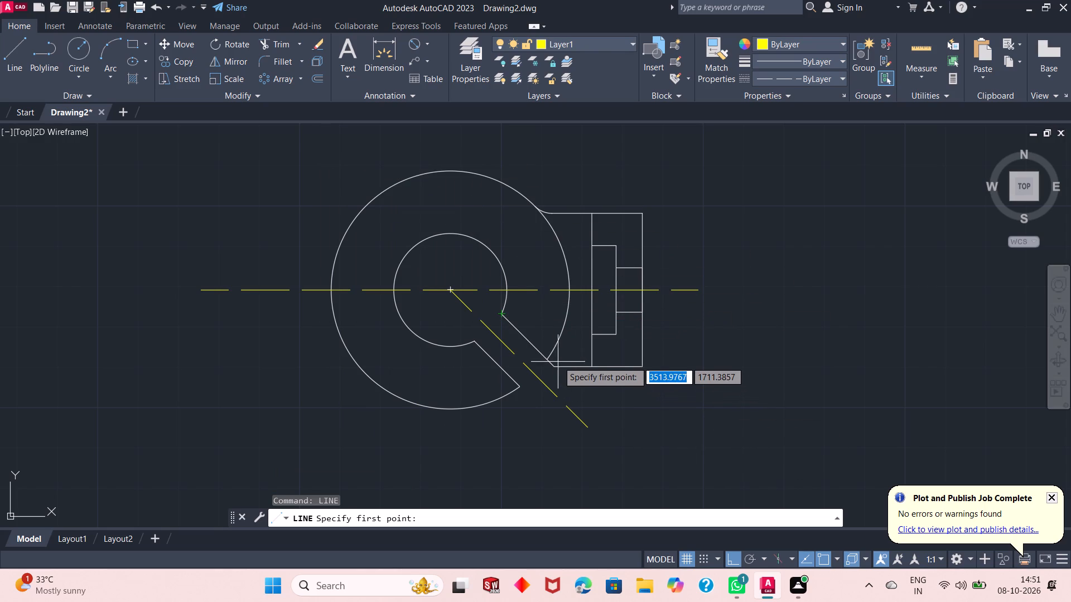
left_click(452, 292)
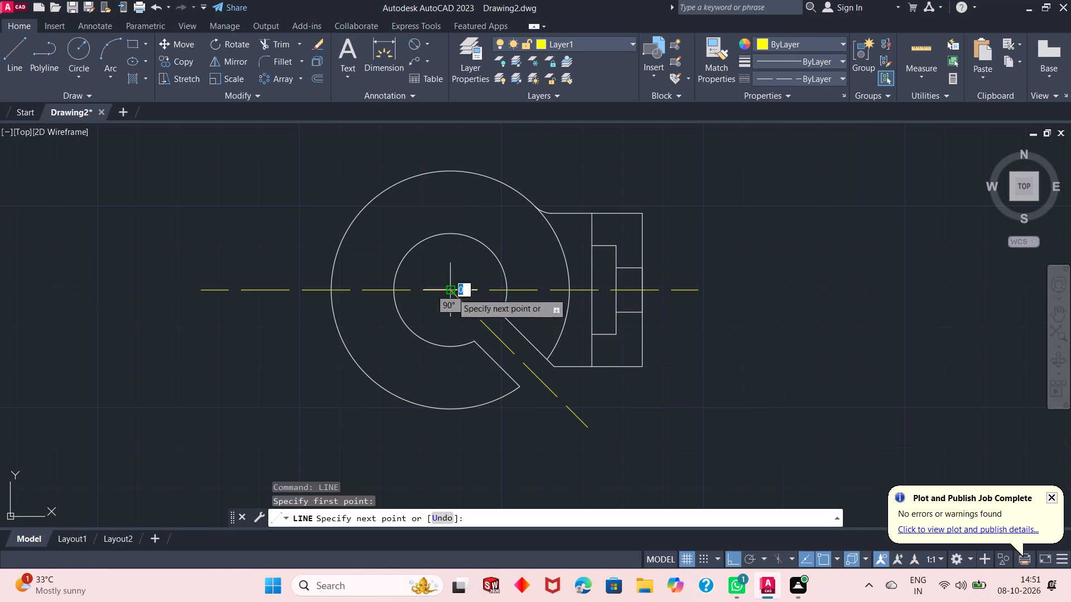
left_click(469, 455)
right_click(469, 455)
left_click(521, 304)
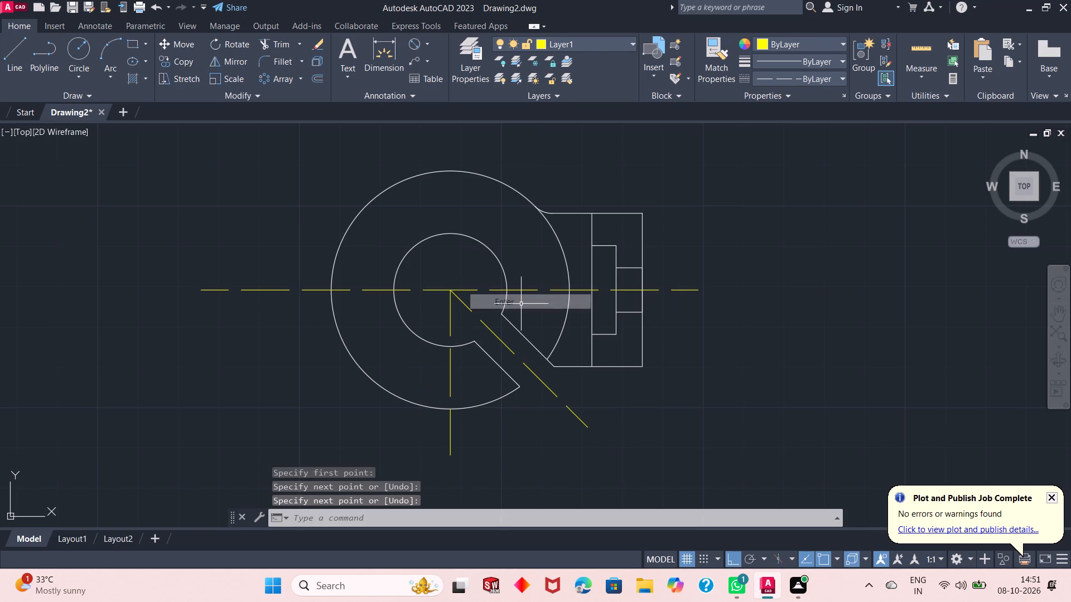
Draw a vertical centreline from the circles' centre up past the top of the outer circle.
right_click(768, 254)
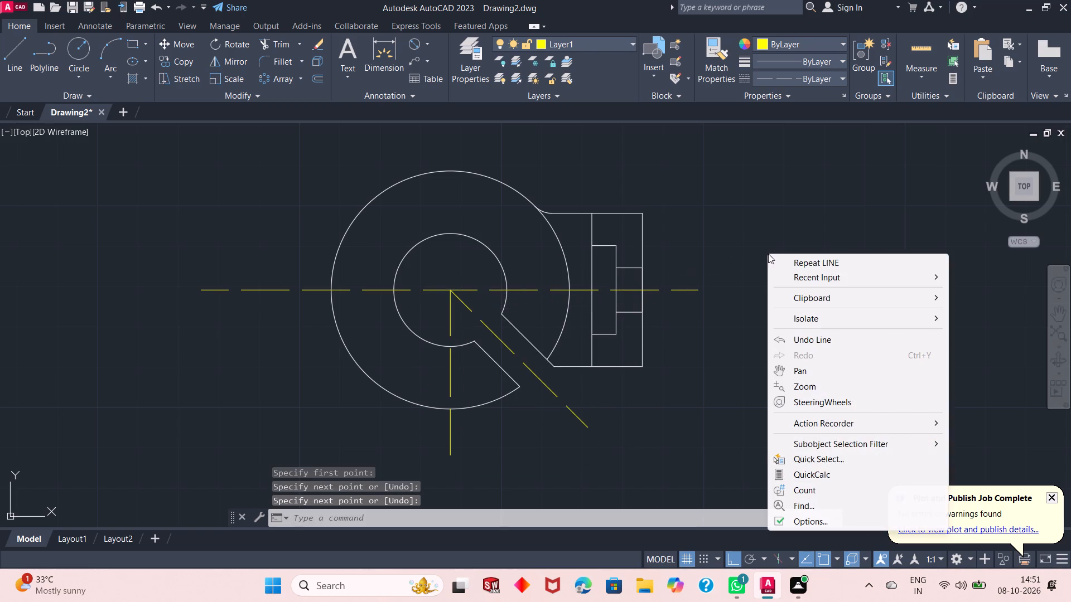
left_click(787, 261)
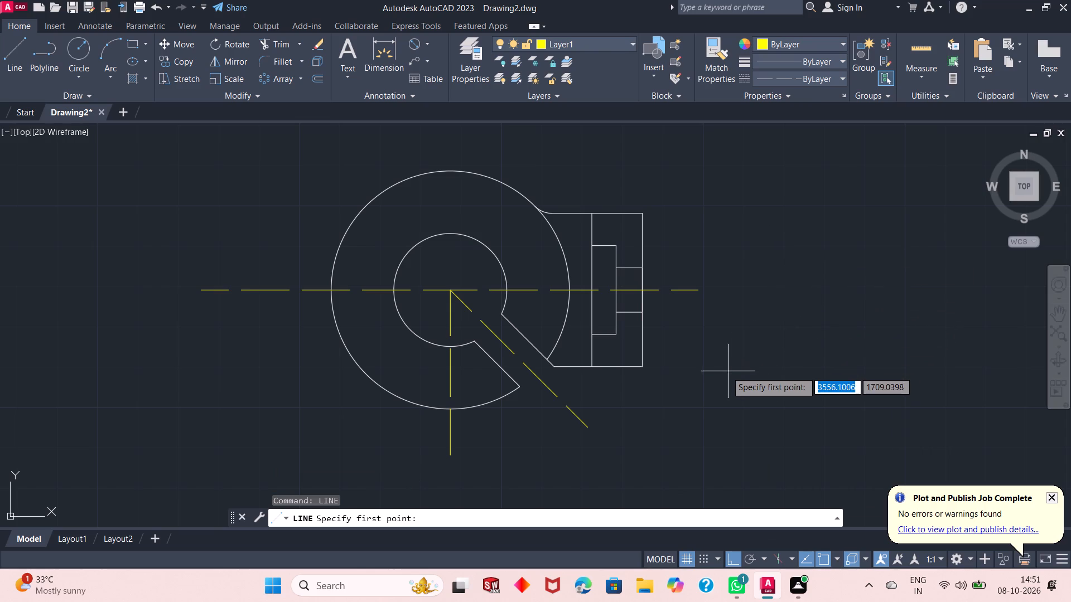
scroll(722, 376, "down", 2)
scroll(725, 247, "up", 2)
scroll(621, 300, "down", 1)
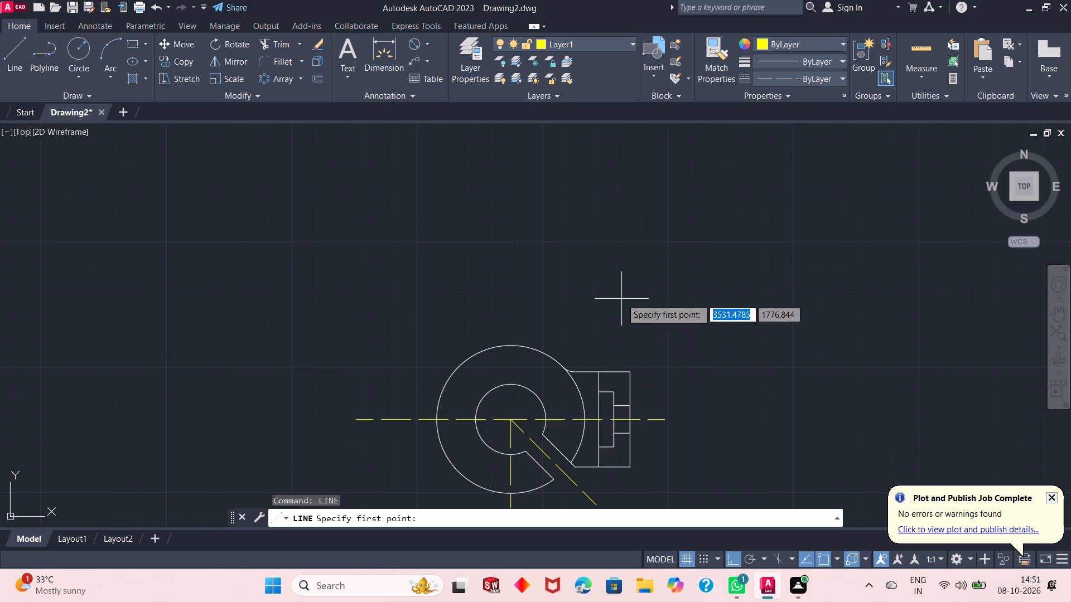
scroll(510, 422, "up", 2)
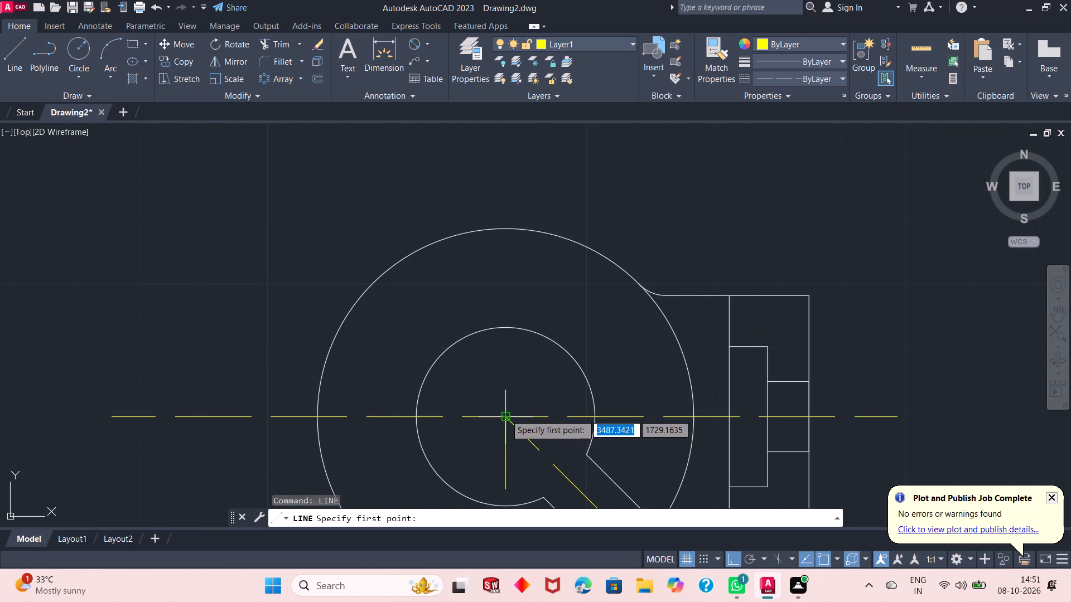
left_click(505, 414)
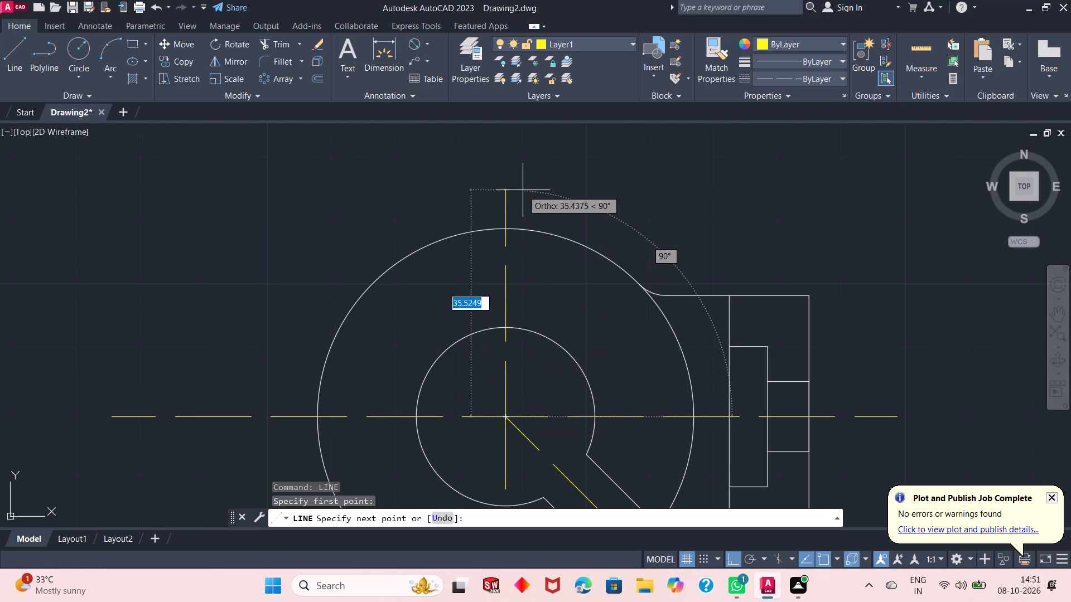
left_click(515, 165)
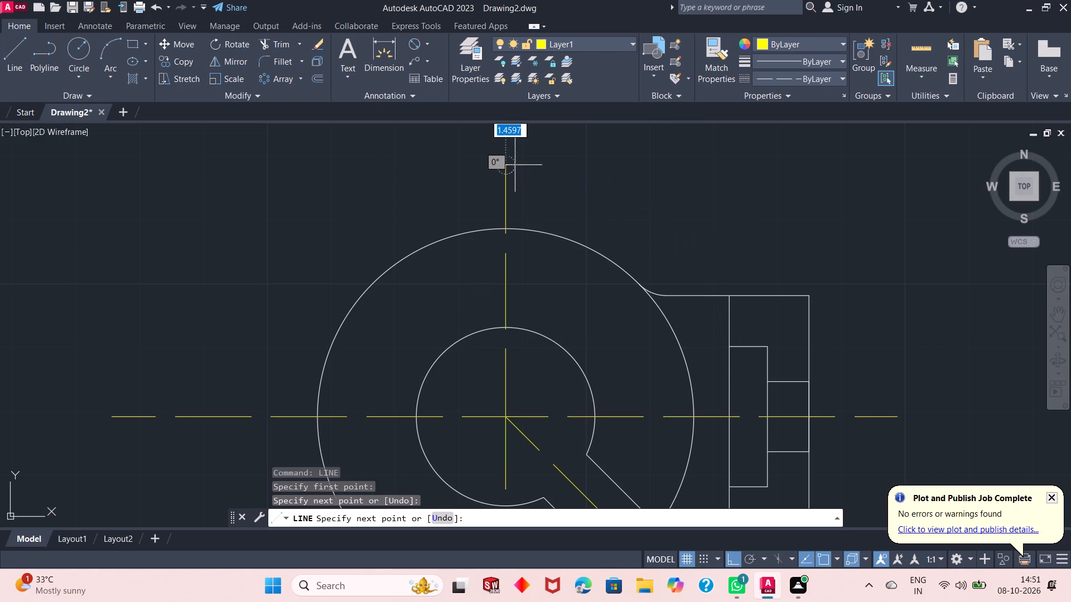
right_click(515, 165)
left_click(531, 166)
left_click(535, 172)
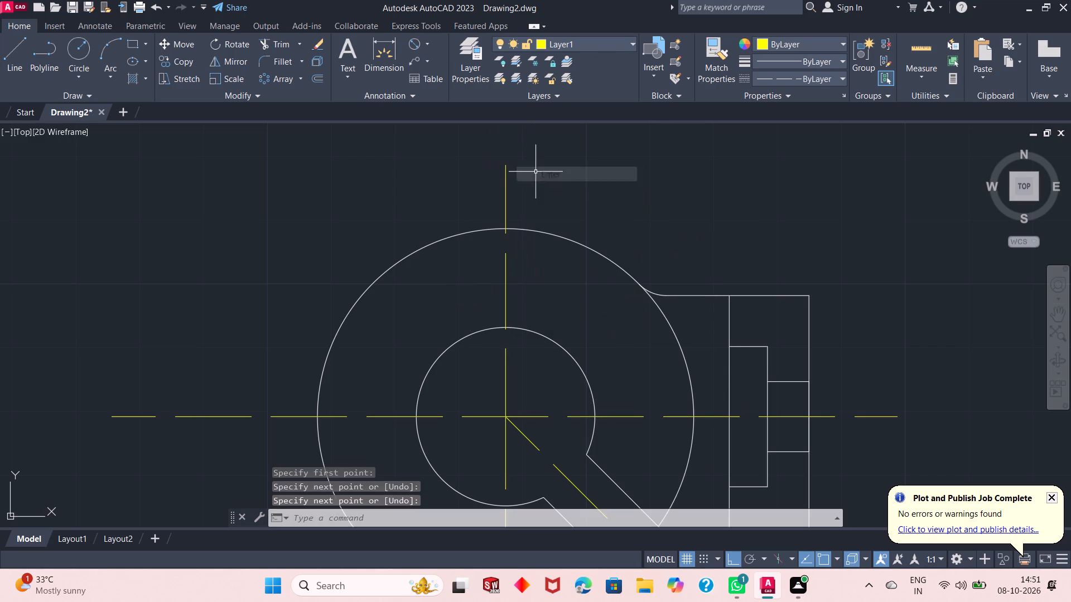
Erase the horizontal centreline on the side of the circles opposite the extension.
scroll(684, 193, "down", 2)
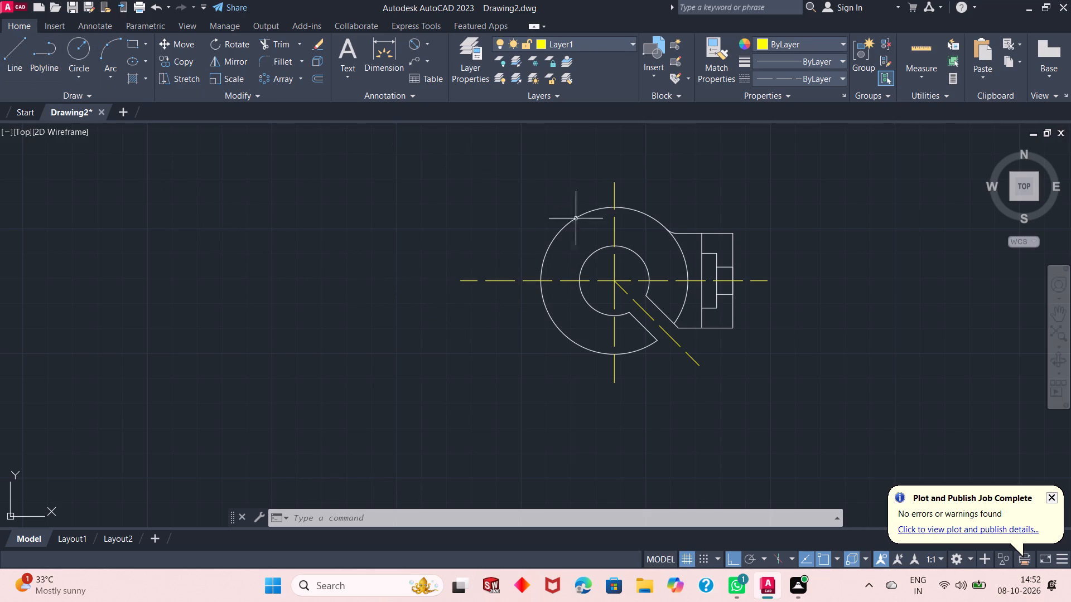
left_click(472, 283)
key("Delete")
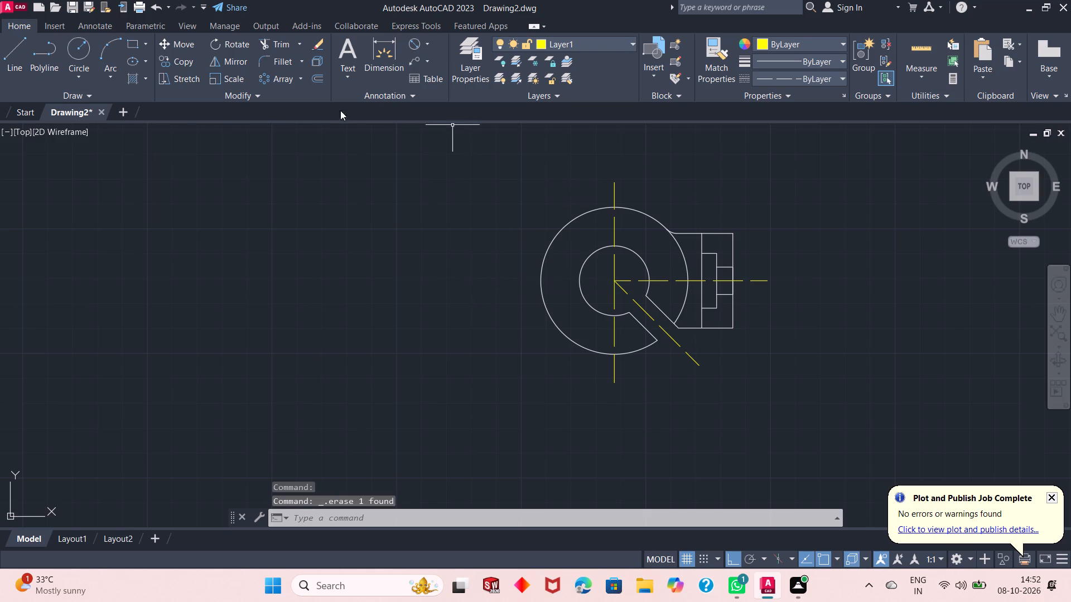
Start a replacement centreline on Layer1 from the centre of the circles.
left_click(23, 52)
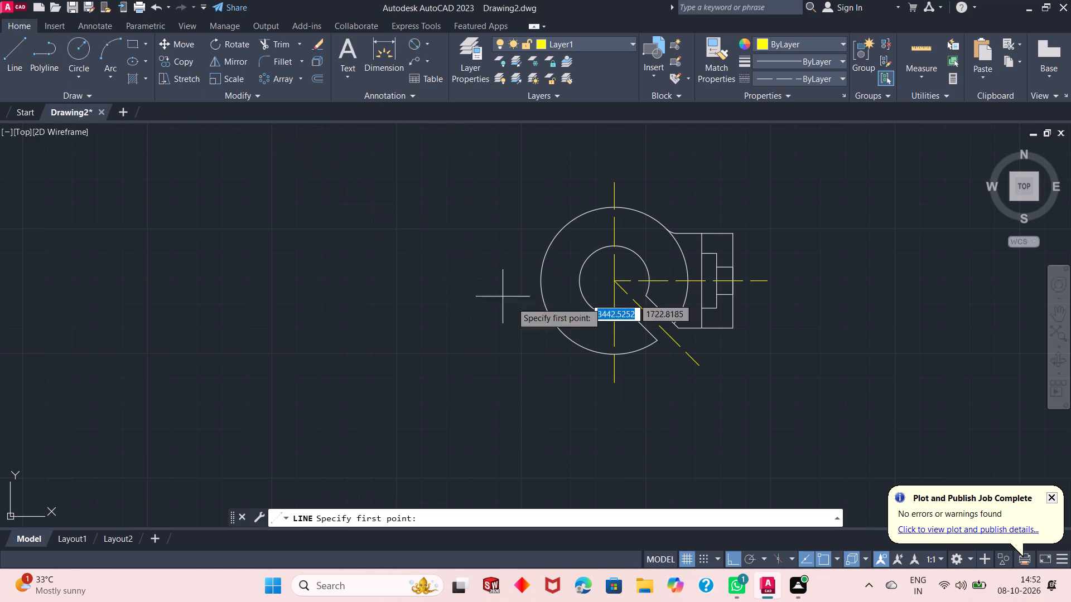
left_click(613, 281)
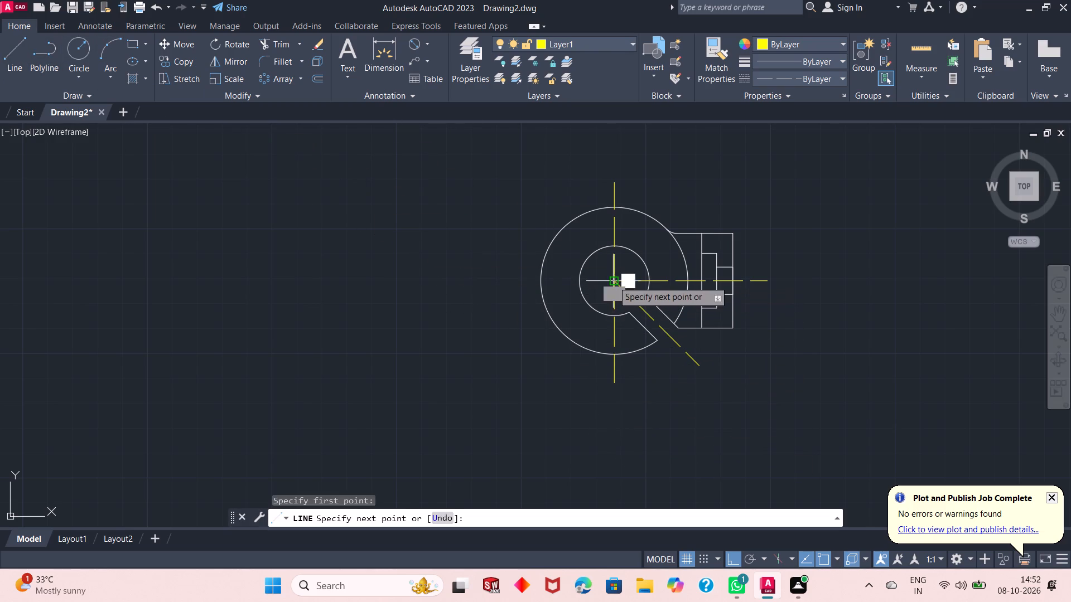
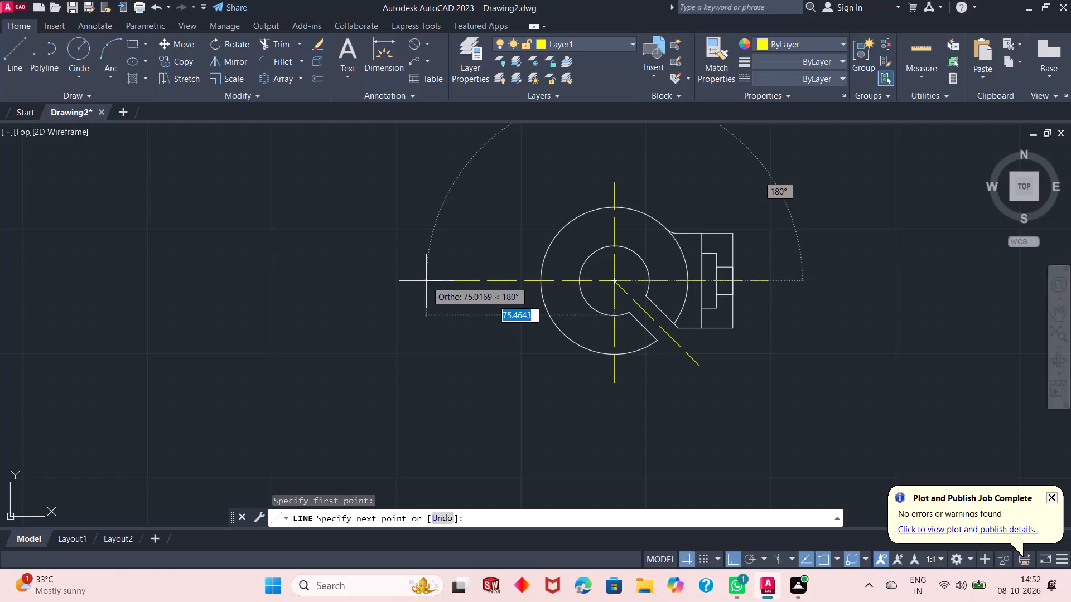
Finish the horizontal centreline at 57 long, running from the circles' centre away from the extension.
type("57")
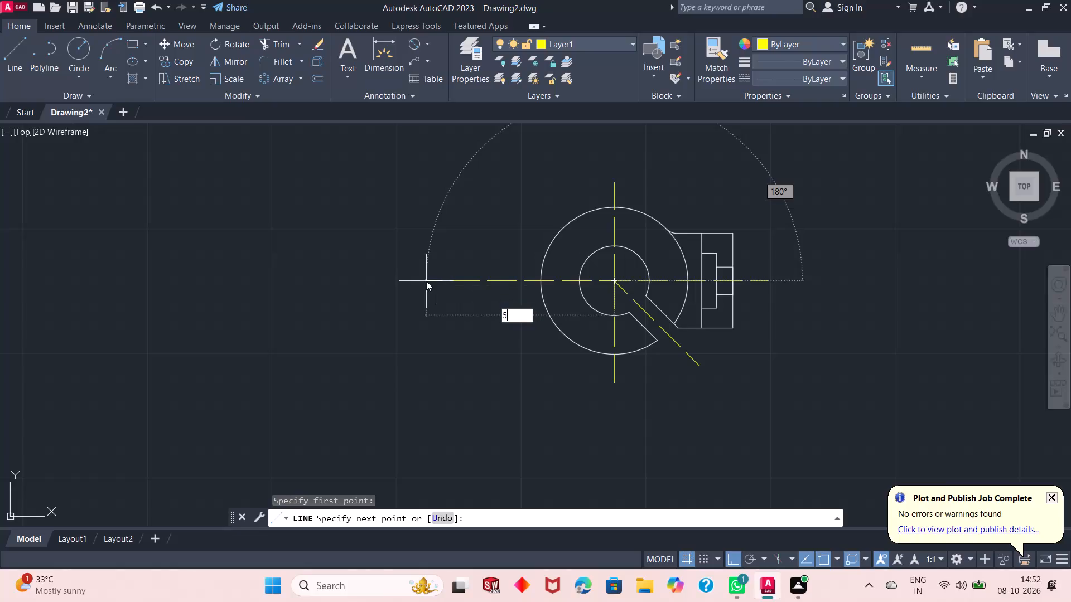
key("Return")
right_click(430, 244)
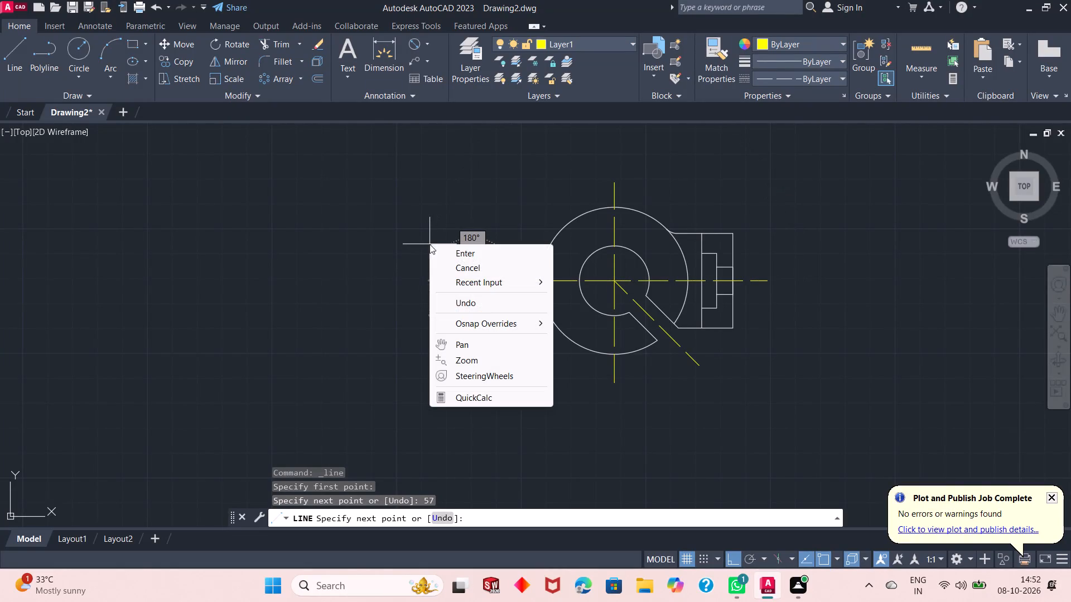
left_click(447, 248)
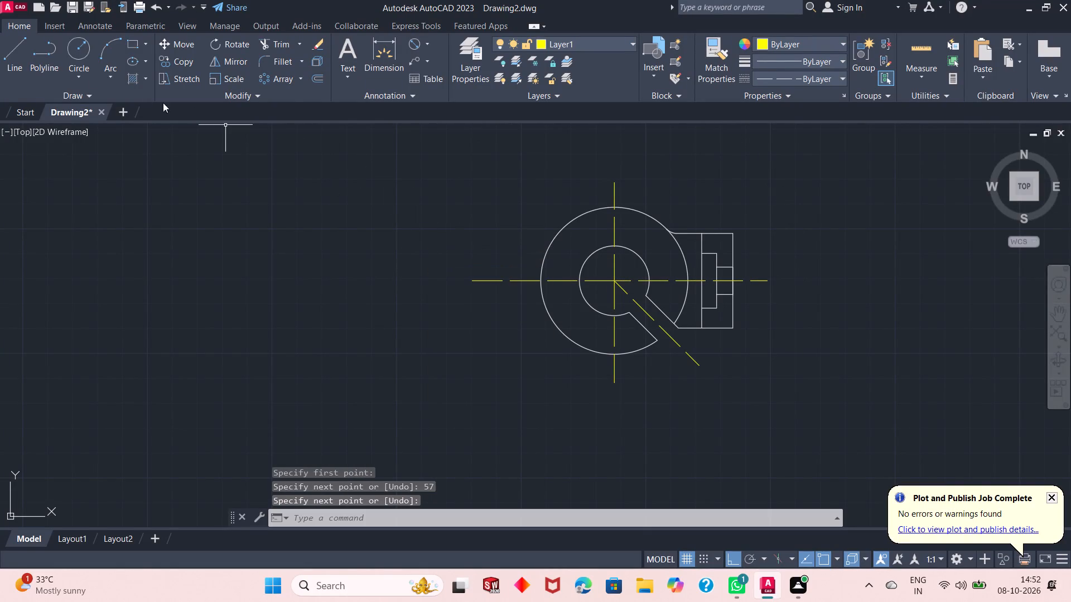
Make layer 0 current and draw a 35-long vertical line upward from the outer end of the 57-long centreline.
left_click(548, 50)
left_click(562, 66)
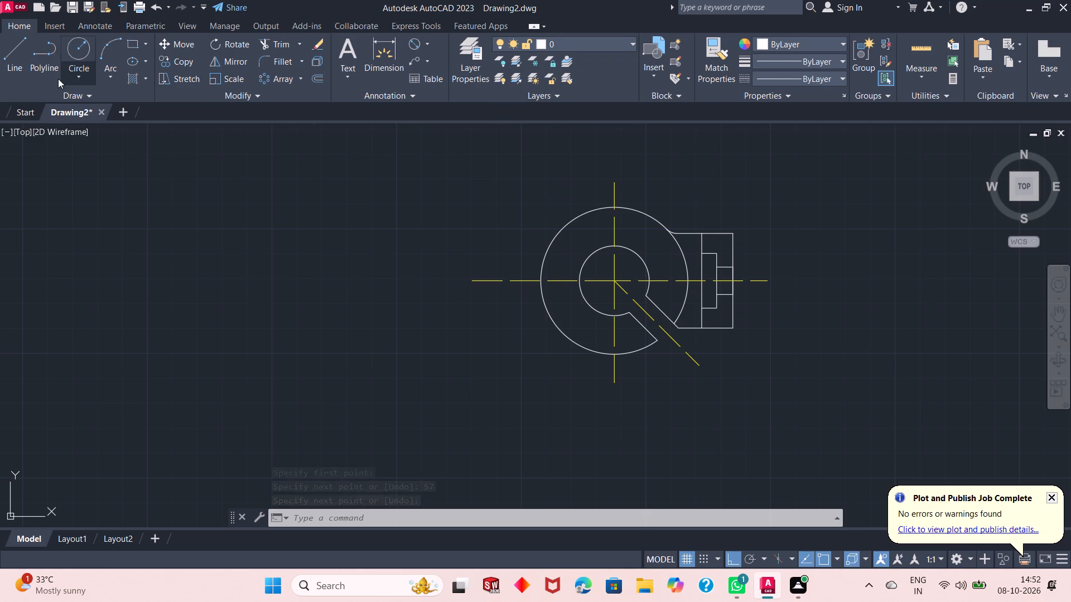
left_click(19, 69)
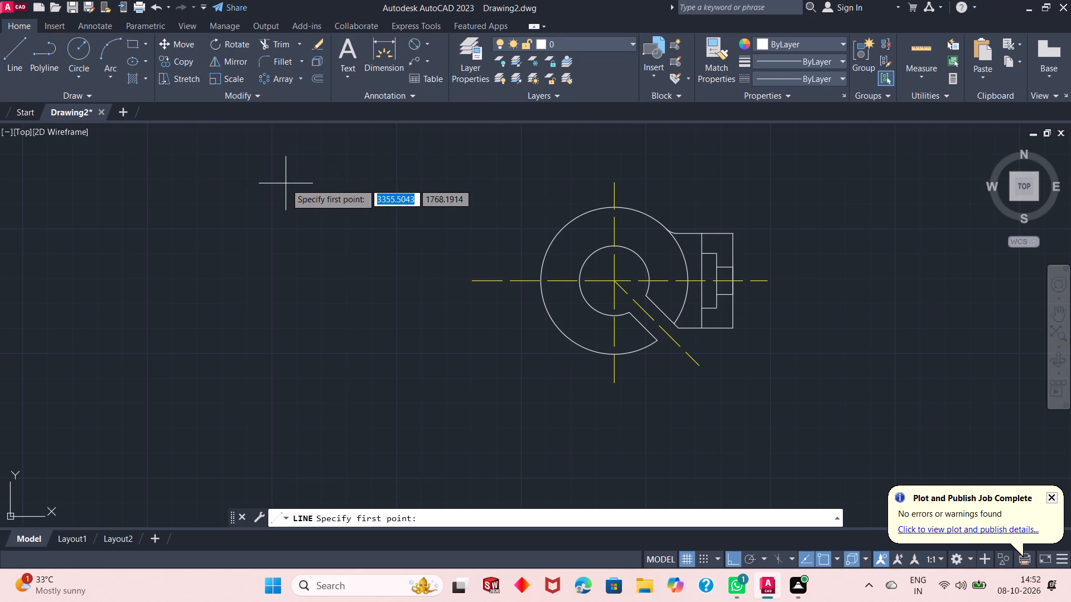
left_click(471, 283)
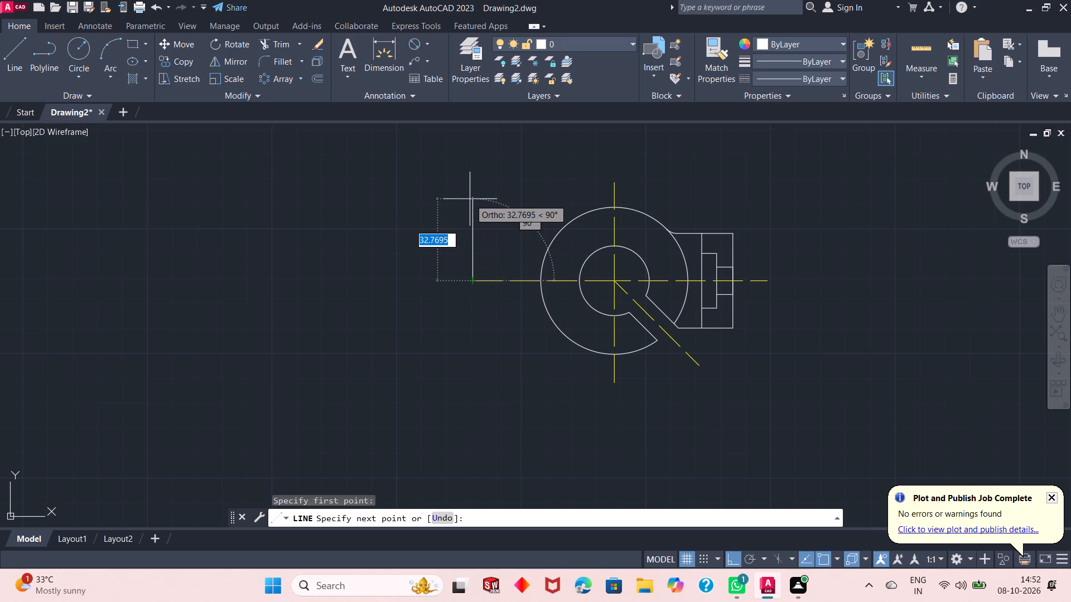
type("35")
key("Return")
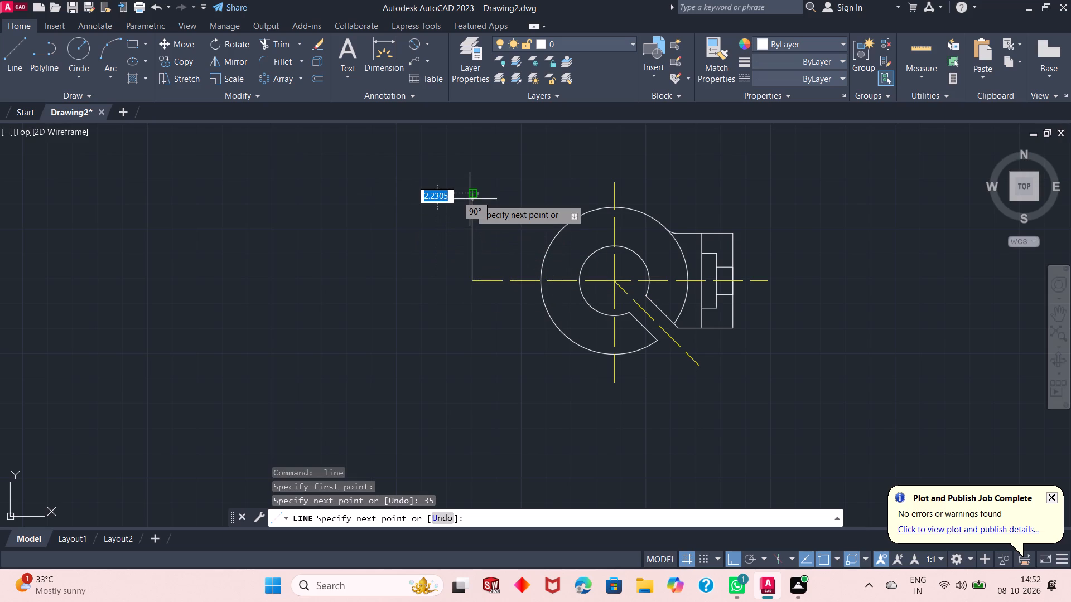
right_click(486, 179)
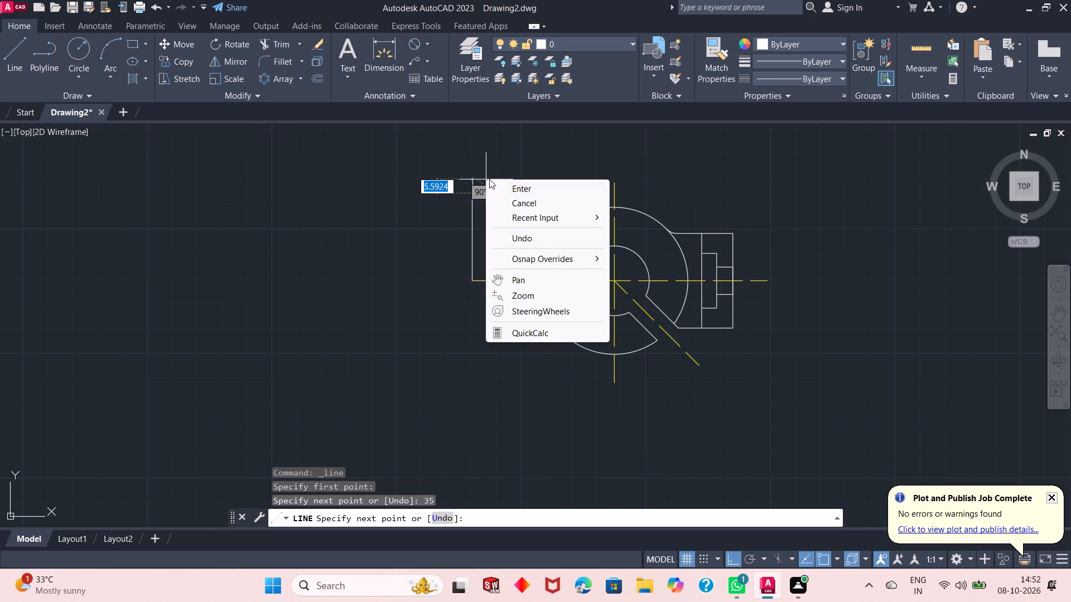
left_click(503, 183)
Draw a 35-long vertical line downward from the same outer end of the horizontal centreline.
right_click(491, 161)
left_click(499, 163)
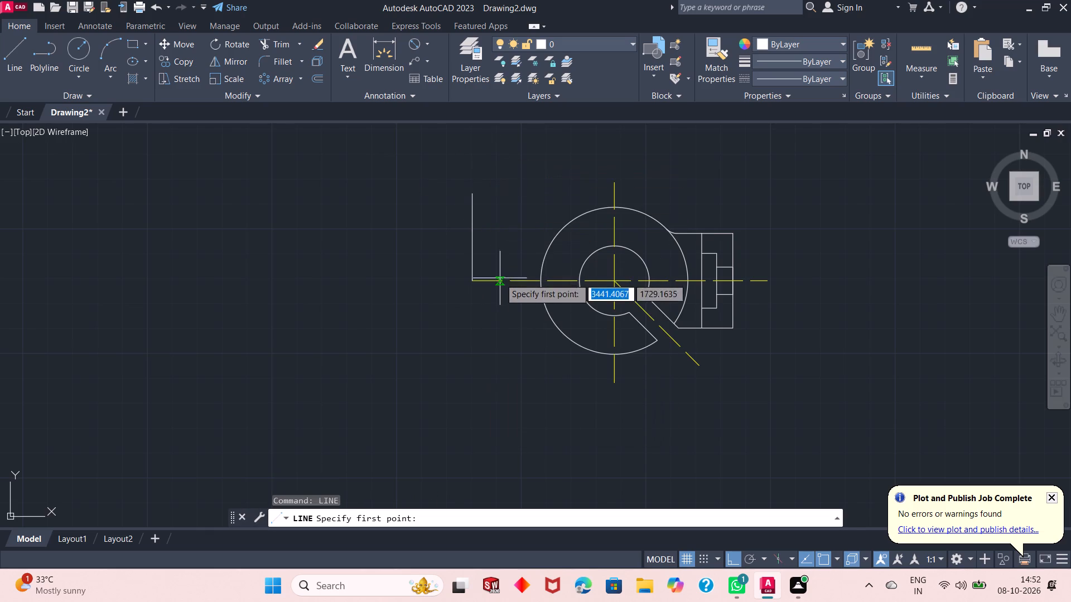
left_click(472, 280)
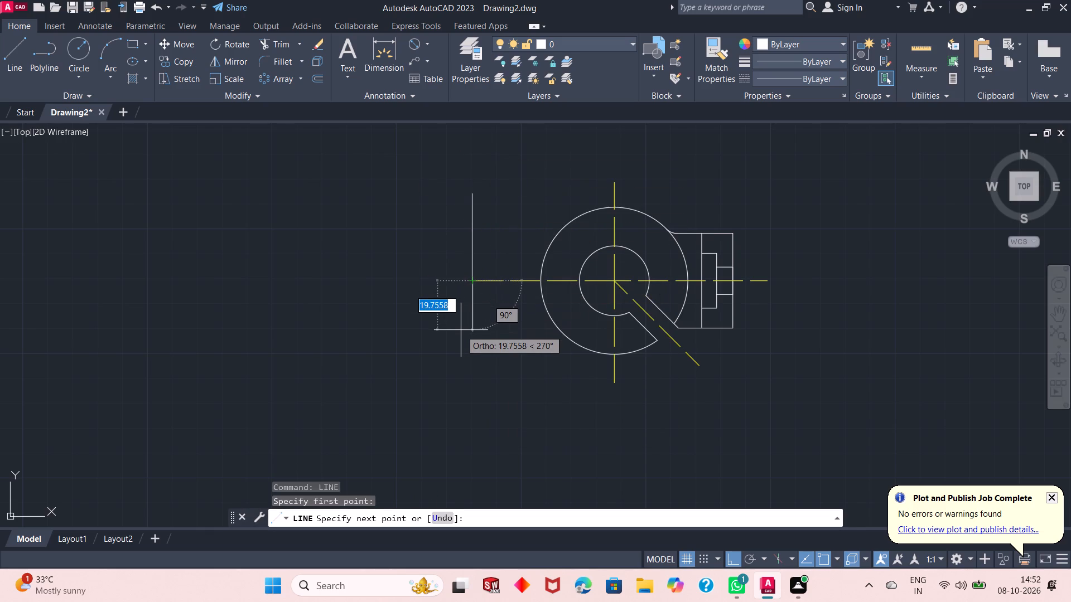
type("35")
key("Return")
key("Return")
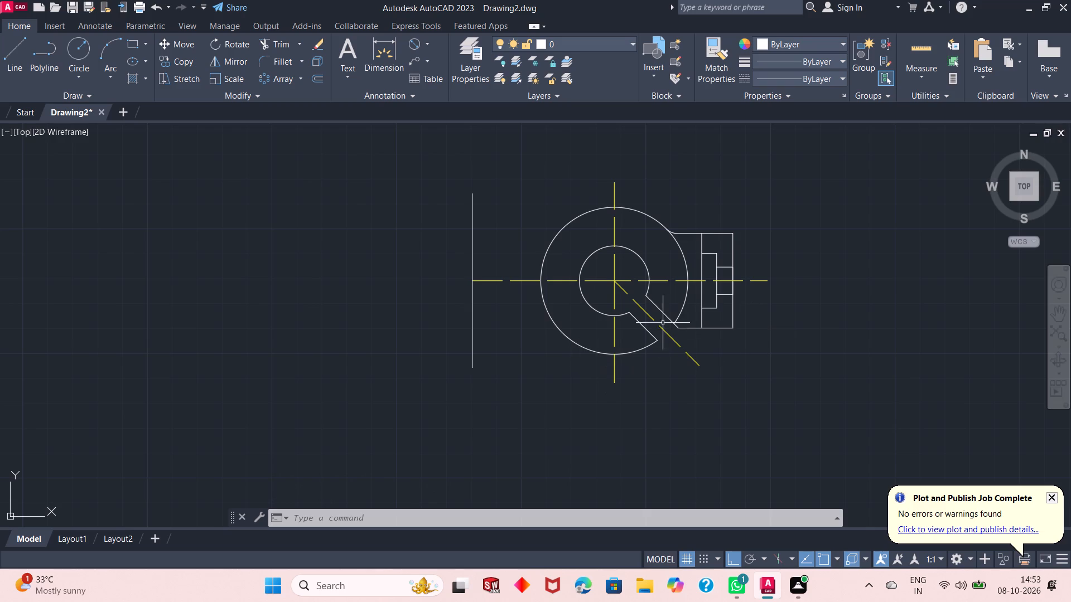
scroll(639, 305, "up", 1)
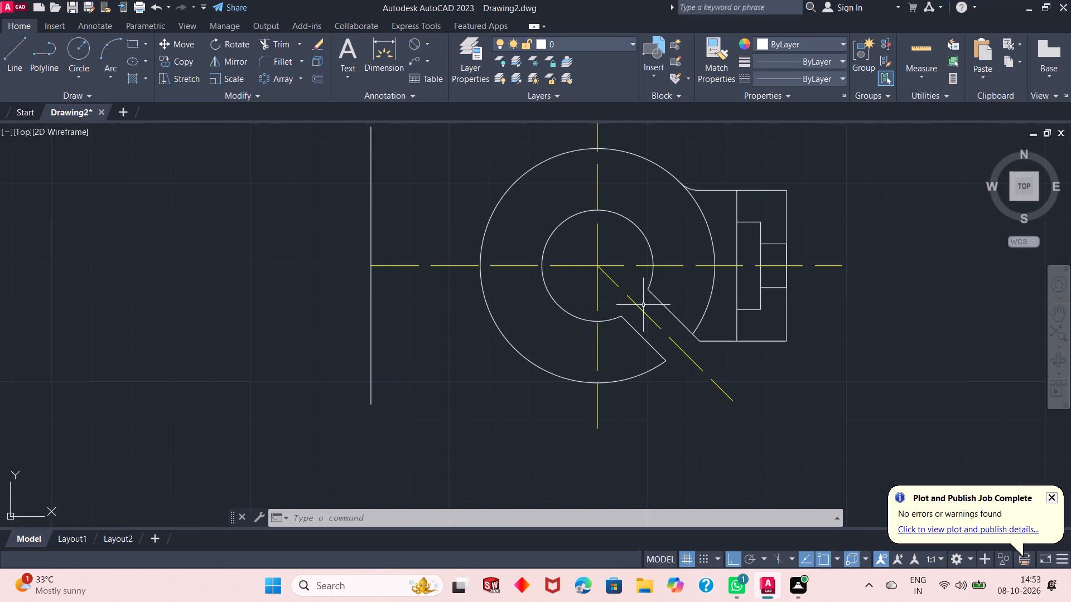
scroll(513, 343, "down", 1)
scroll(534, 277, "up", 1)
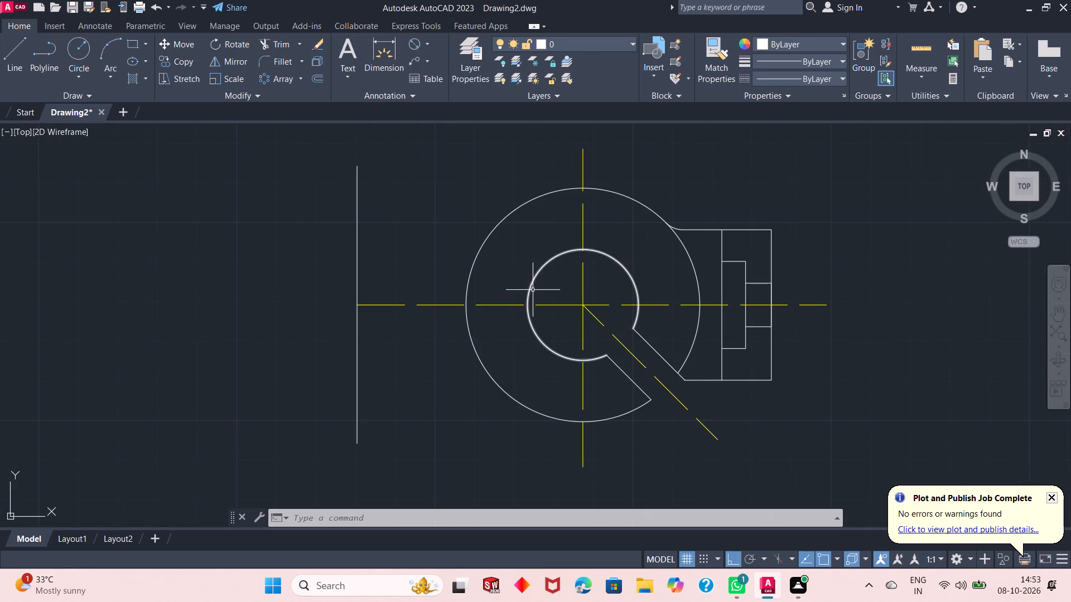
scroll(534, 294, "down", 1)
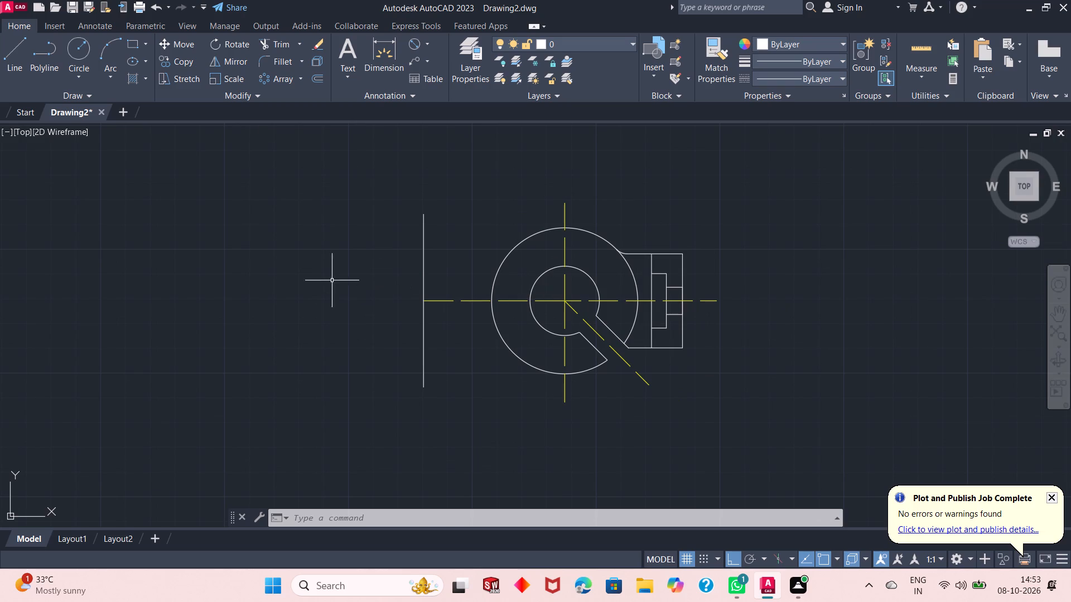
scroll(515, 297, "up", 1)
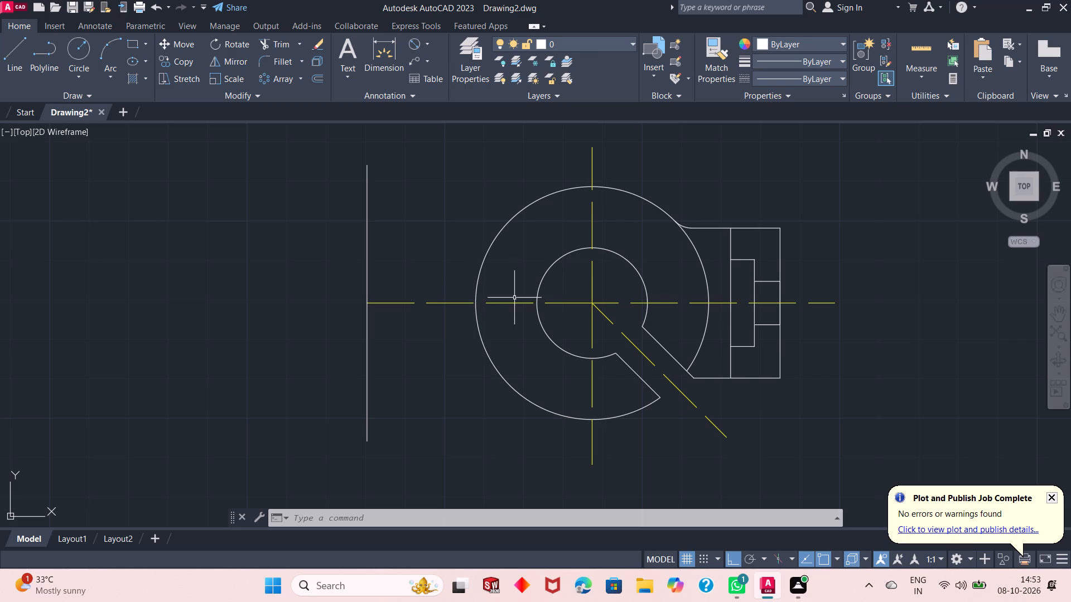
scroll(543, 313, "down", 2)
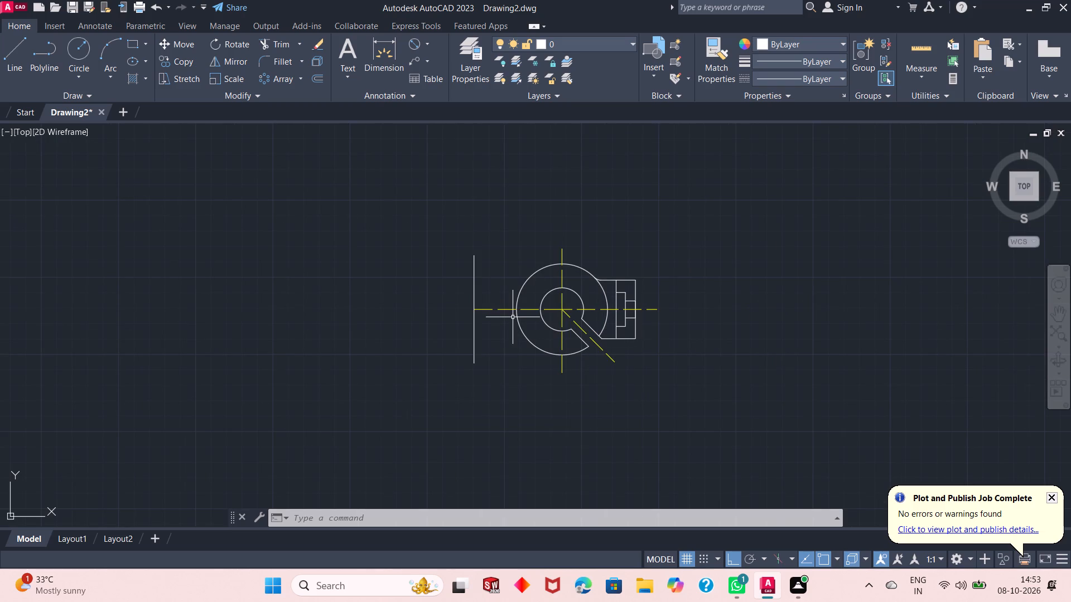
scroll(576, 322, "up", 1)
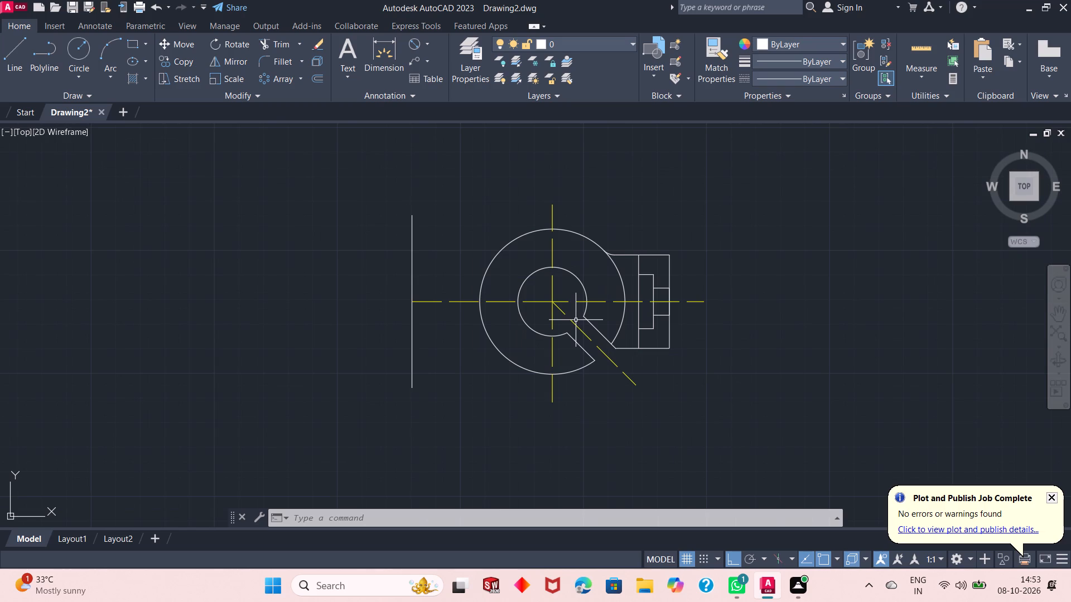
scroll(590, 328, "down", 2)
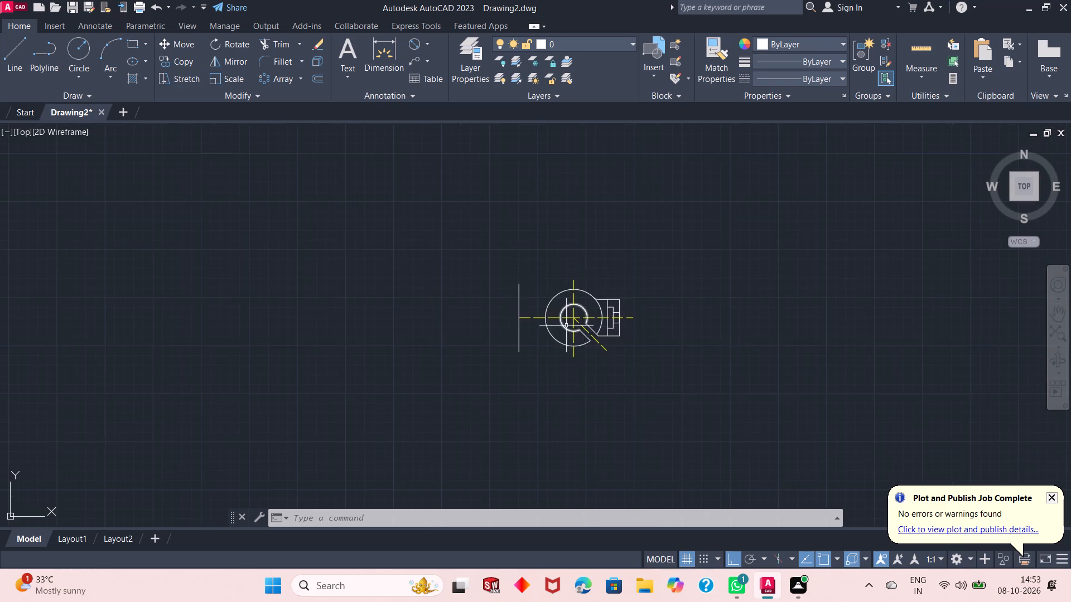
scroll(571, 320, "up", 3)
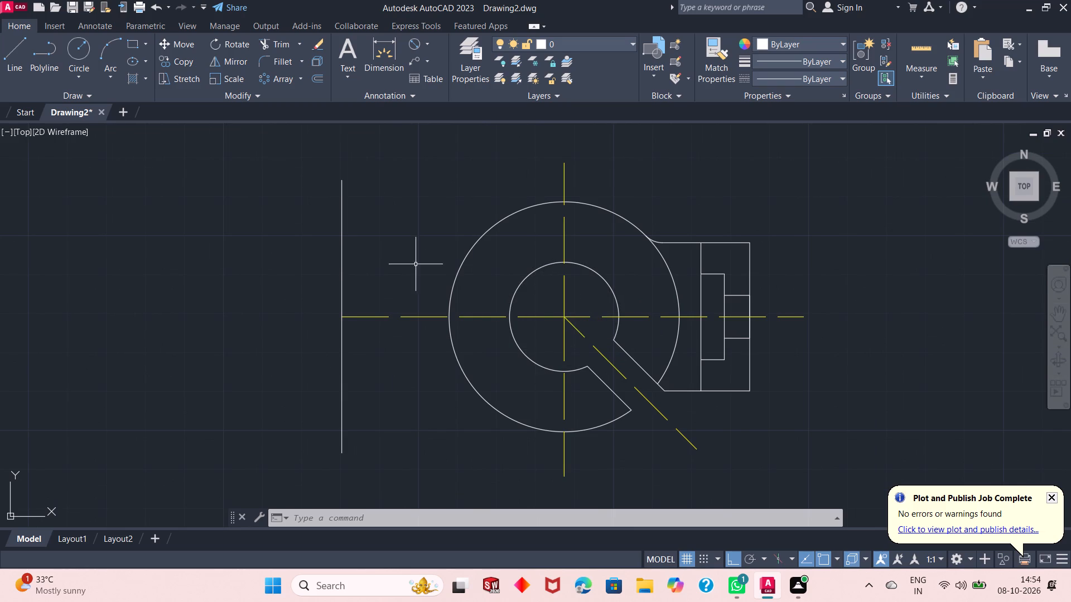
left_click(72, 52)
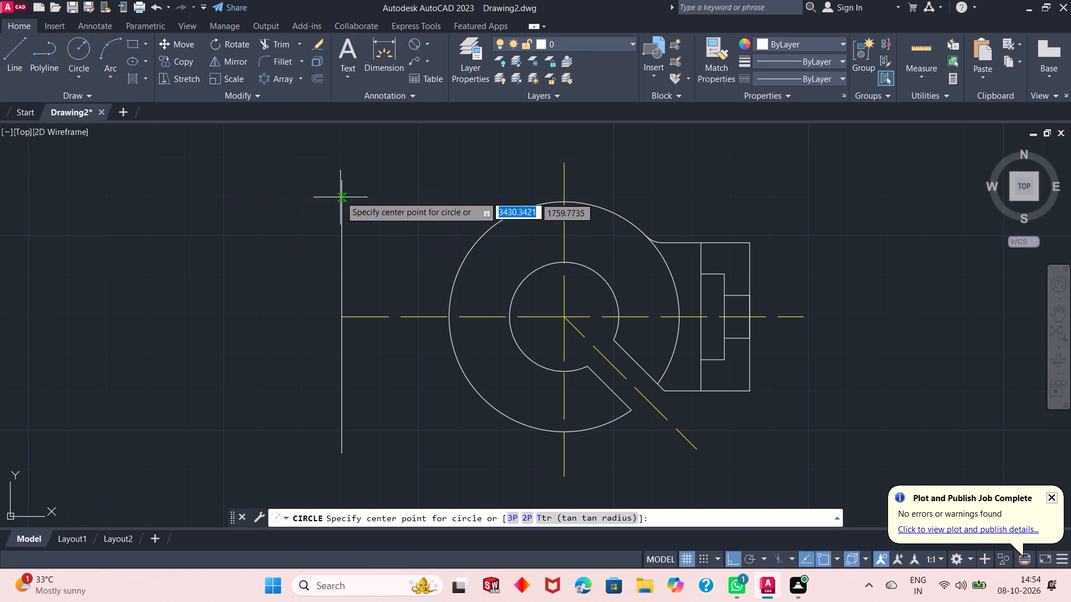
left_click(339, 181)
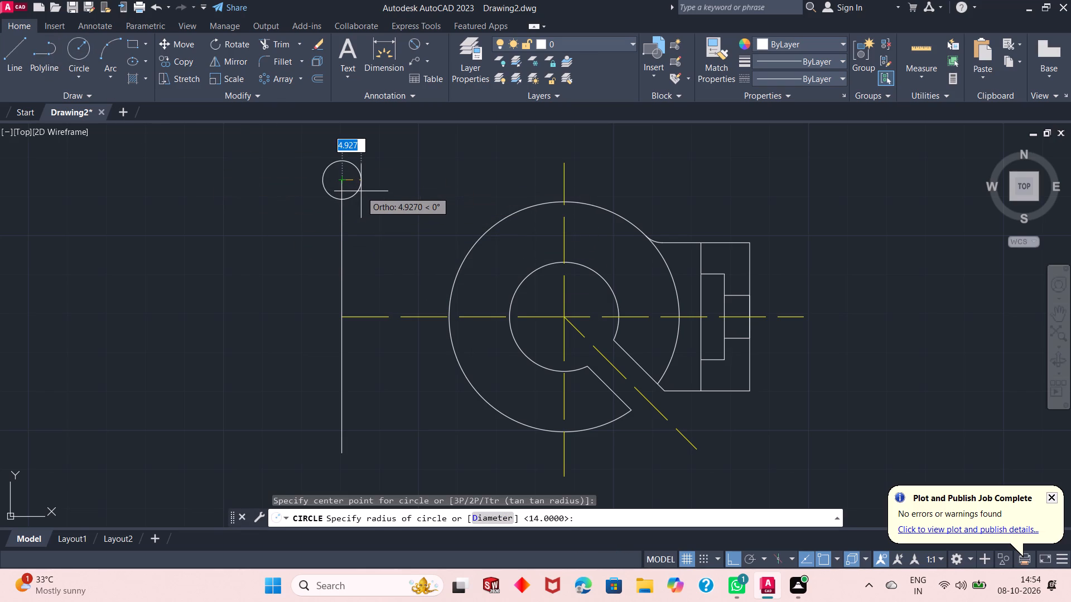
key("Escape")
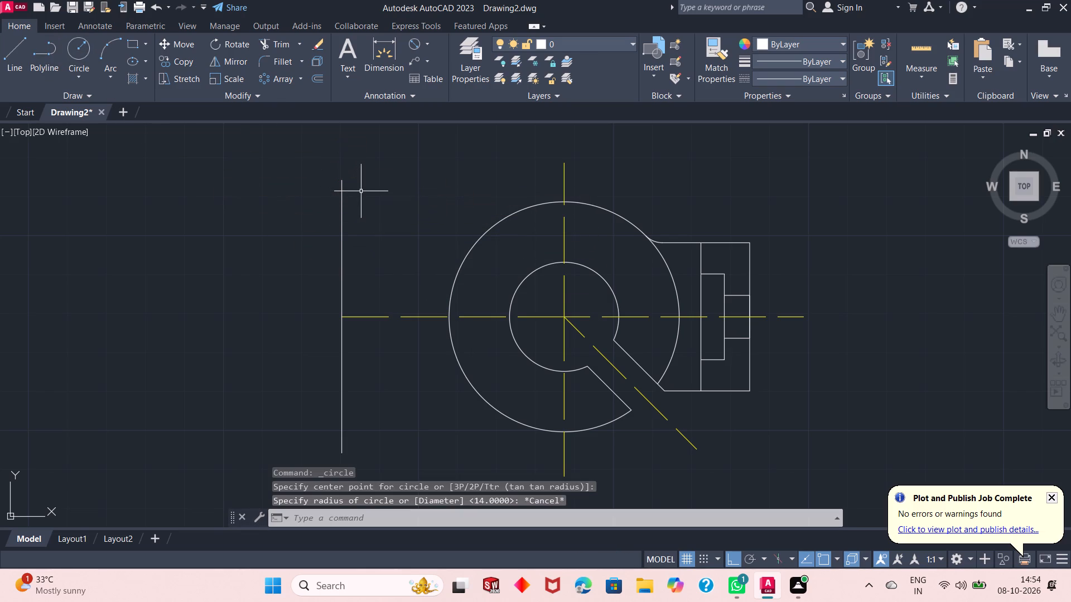
Draw a 16-long line straight down from the upper end of the vertical line opposite the extension.
left_click(19, 45)
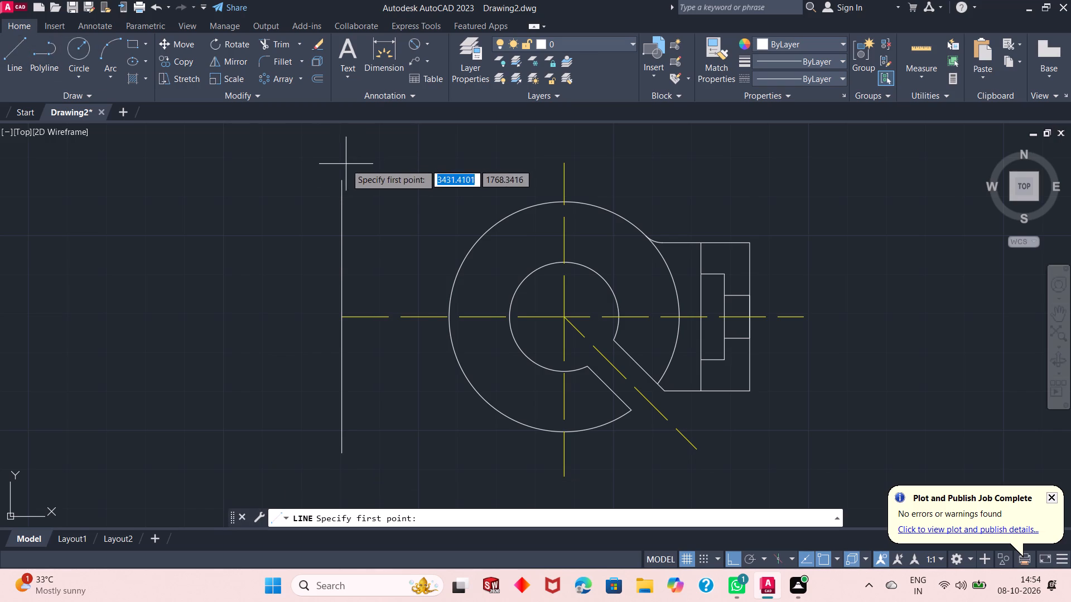
left_click(343, 177)
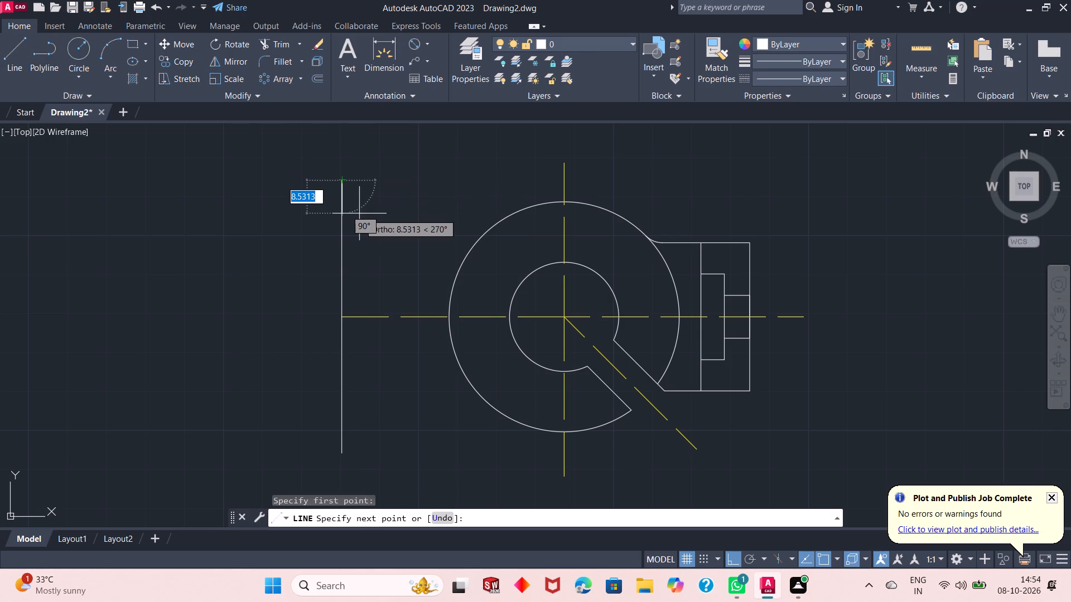
type("16")
key("Return")
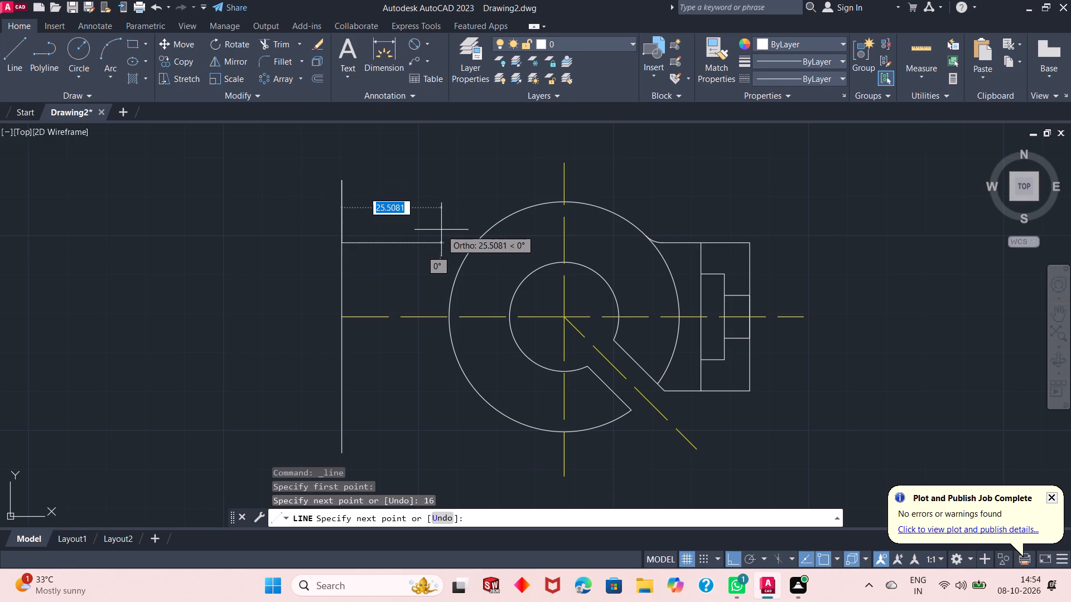
key("Escape")
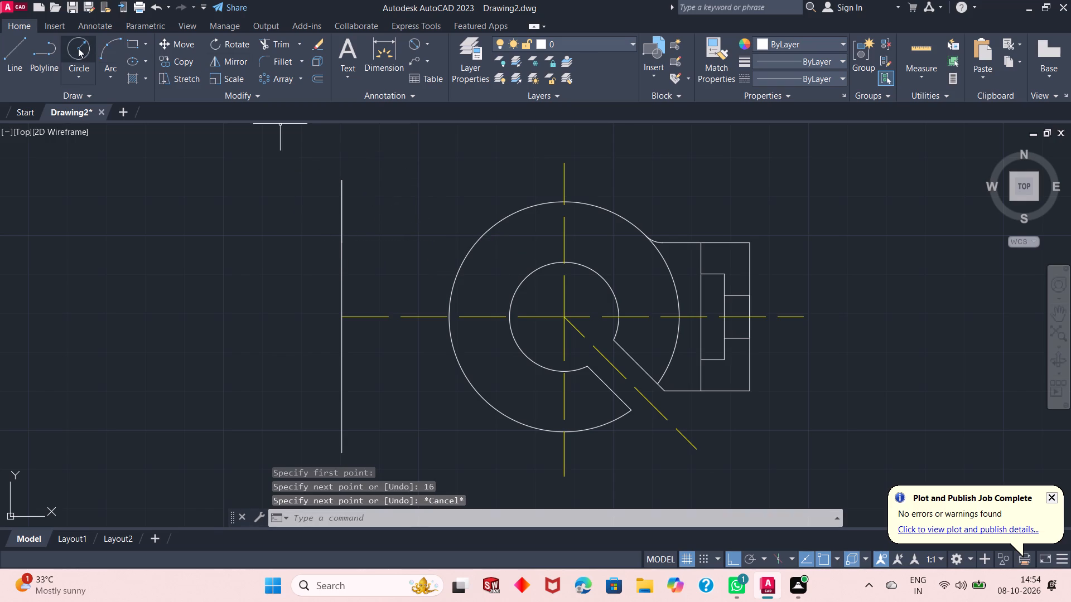
Draw a radius 16 circle centred on the 16-long line's lower end, passing through the vertical line's upper end.
left_click(78, 48)
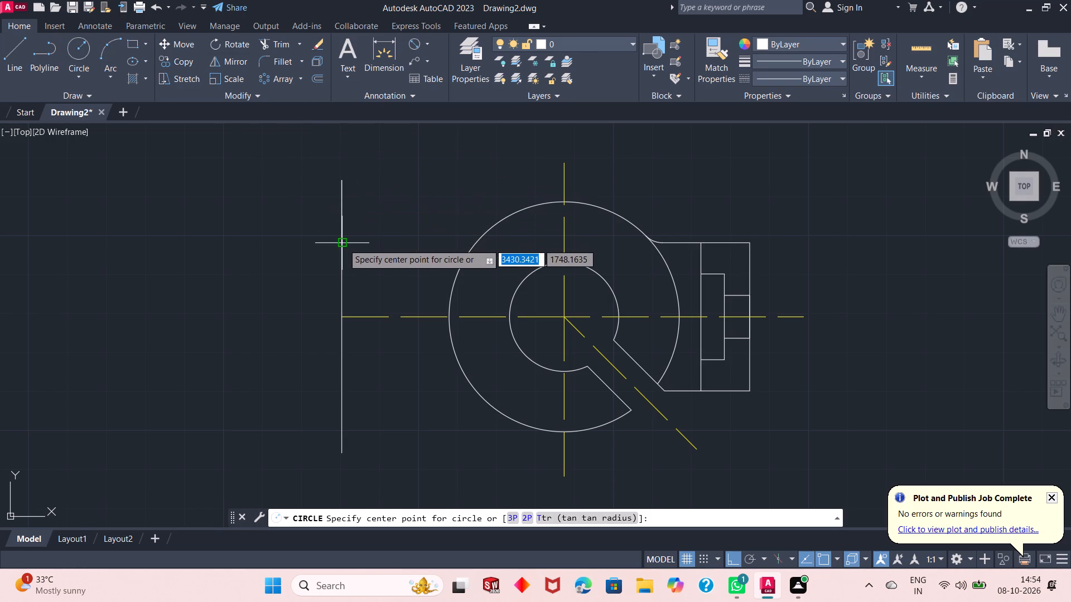
left_click(343, 244)
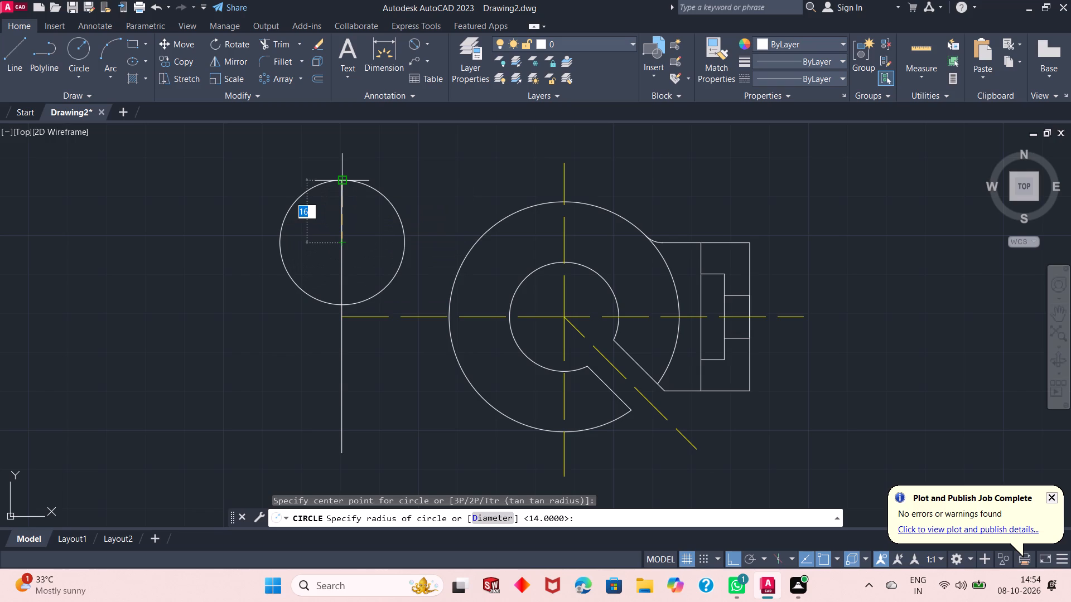
left_click(344, 177)
key("Escape")
Fillet the radius 16 circle to the upper side of the large outer circle with a fillet radius of 32.
scroll(452, 308, "up", 1)
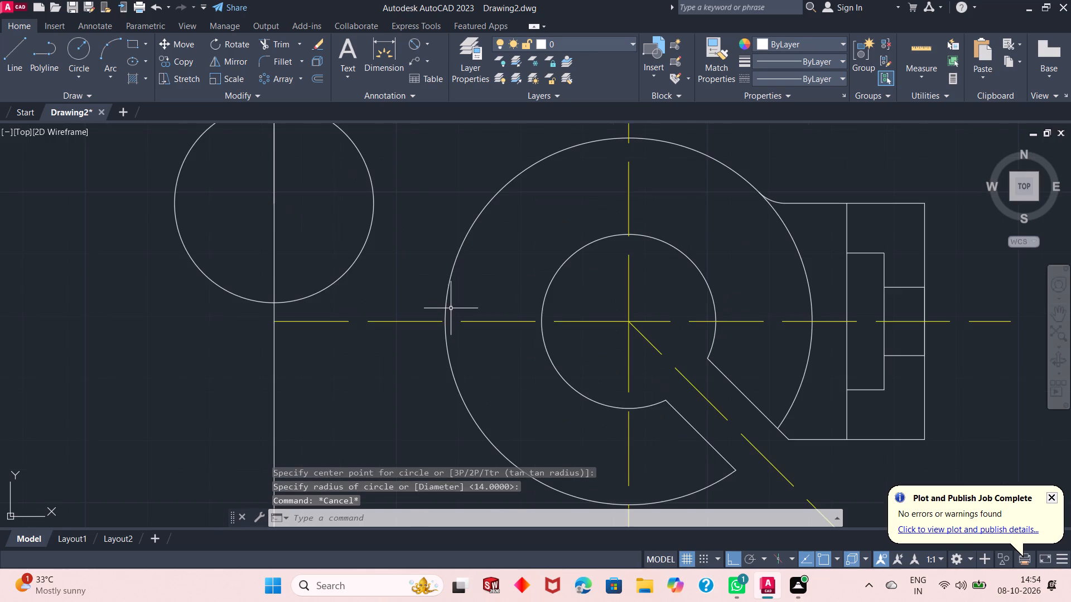
scroll(449, 307, "down", 2)
scroll(495, 211, "up", 1)
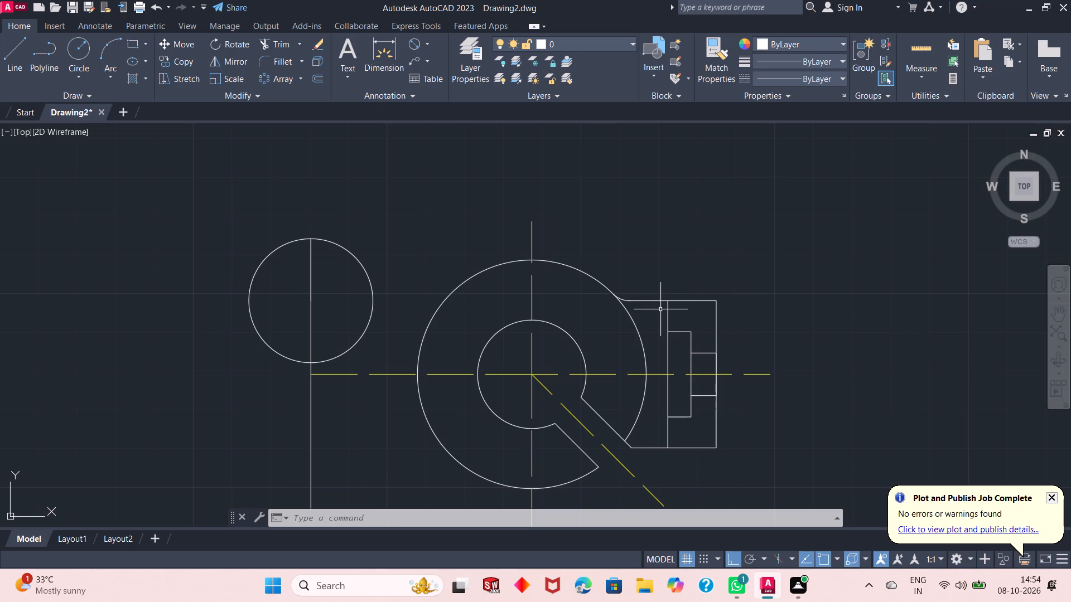
scroll(634, 329, "up", 1)
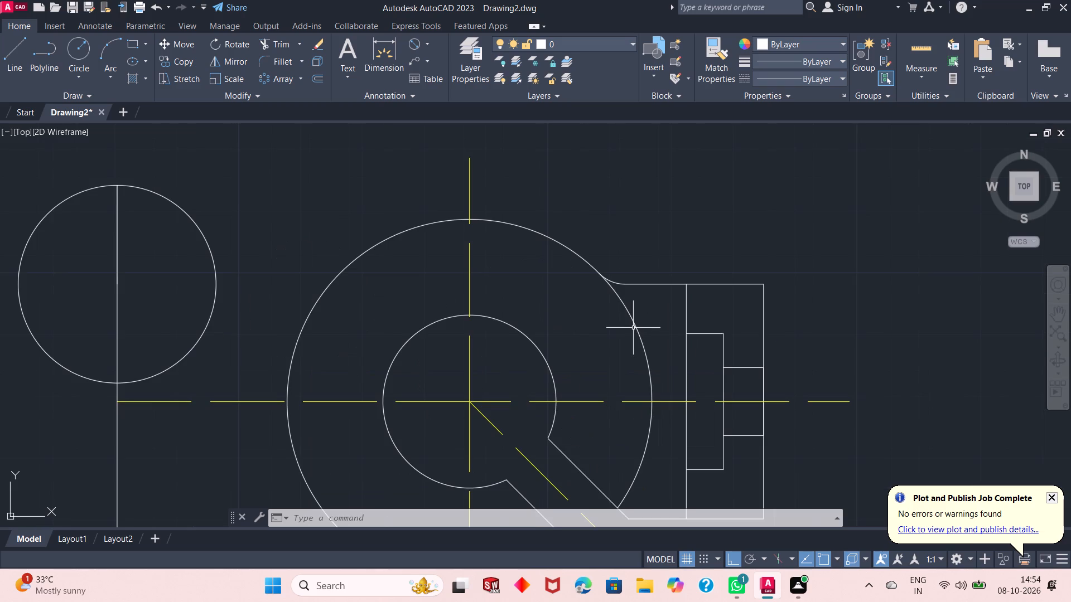
scroll(413, 295, "down", 1)
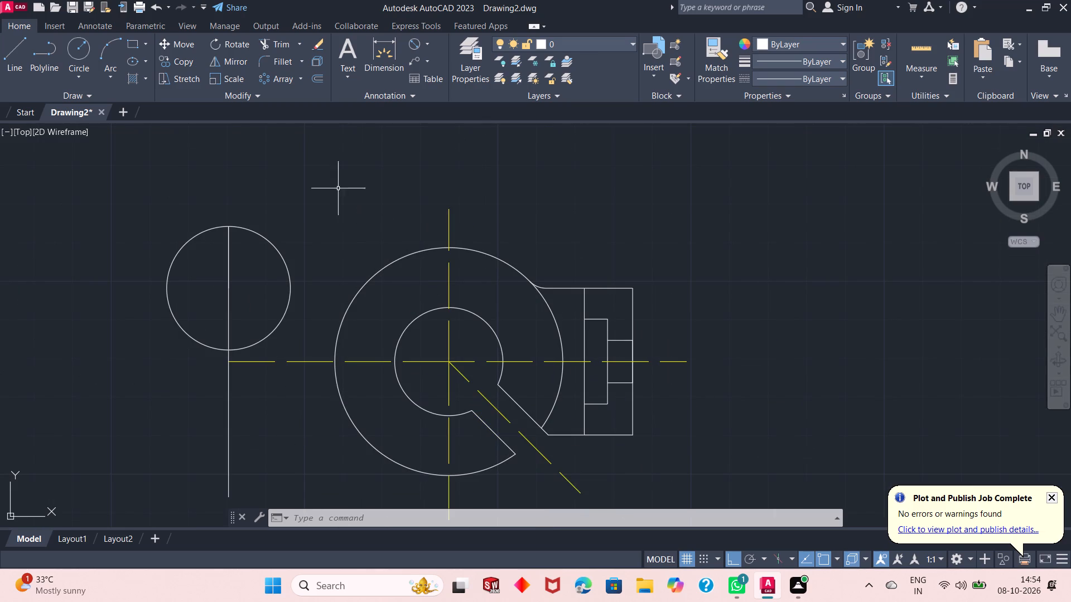
left_click(275, 67)
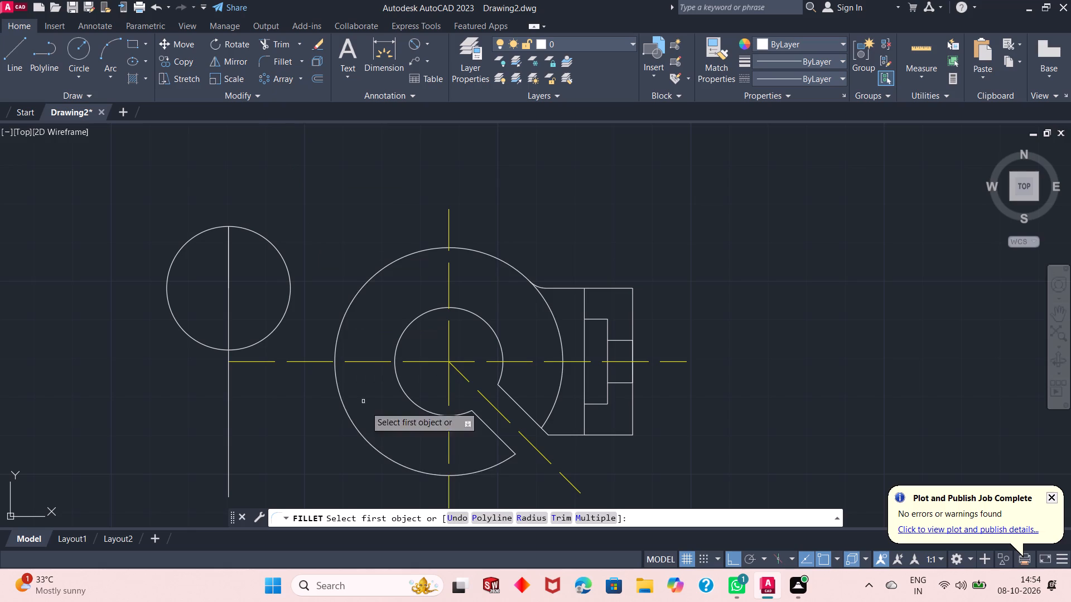
left_click(530, 526)
left_click(532, 521)
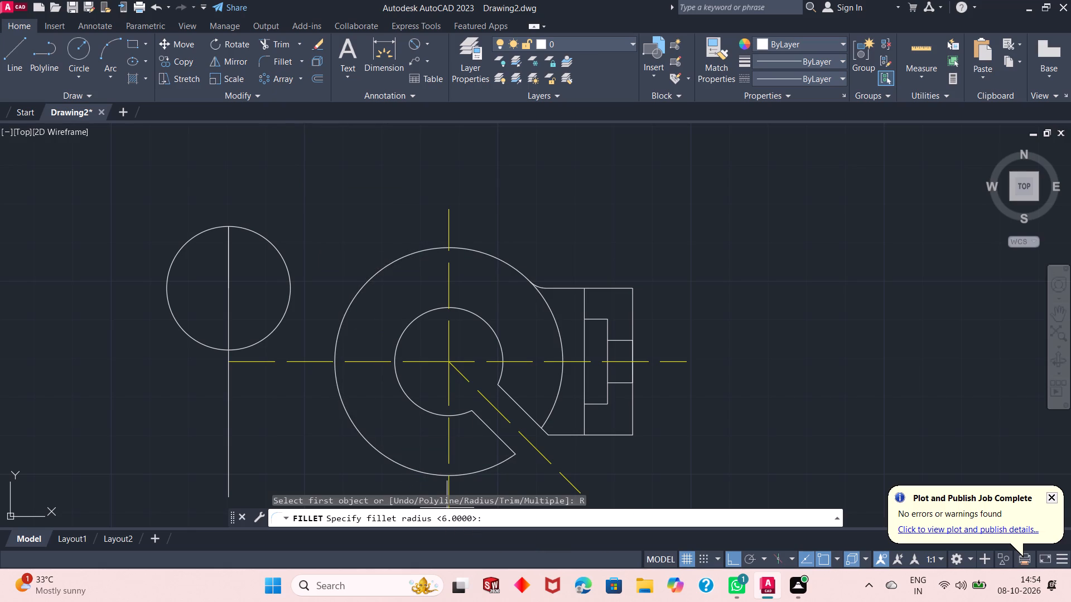
type("32")
key("Return")
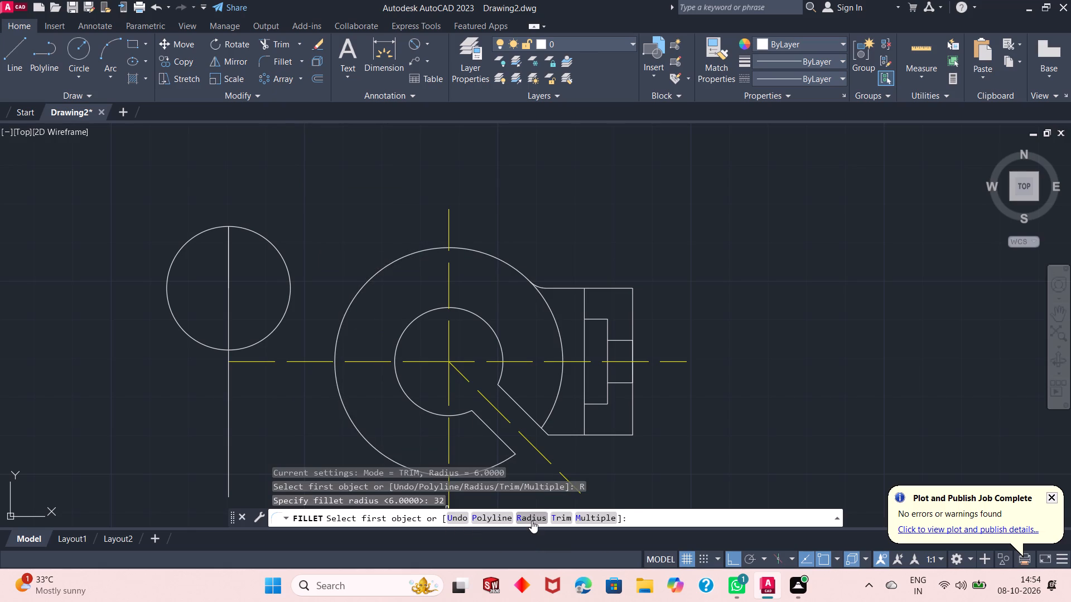
left_click(281, 258)
left_click(374, 279)
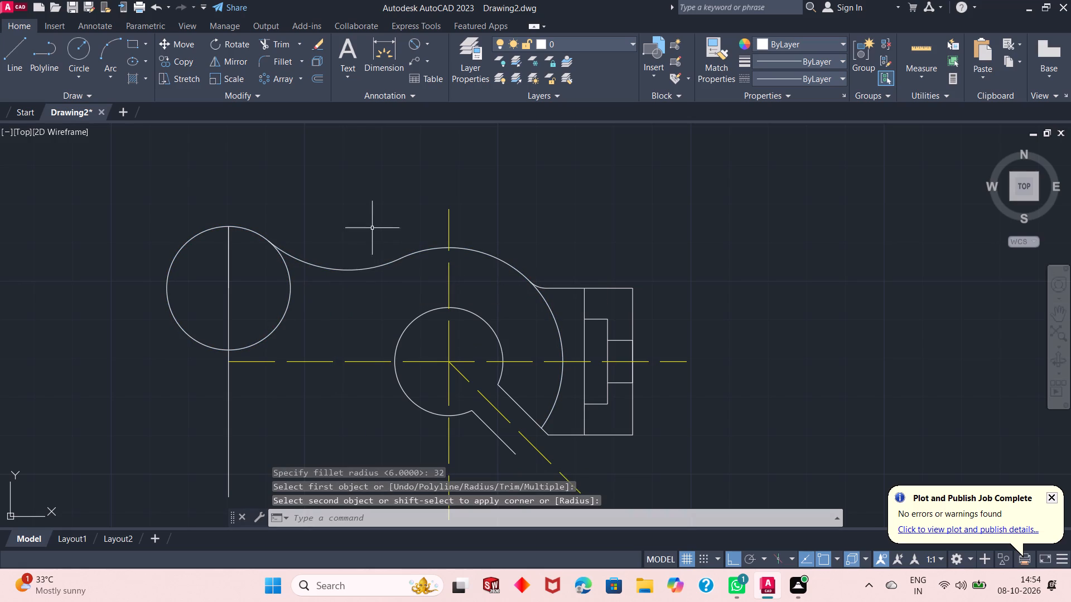
Trim the radius 16 circle, keeping only its upper arc between the vertical edge and the radius 32 fillet.
scroll(381, 214, "down", 1)
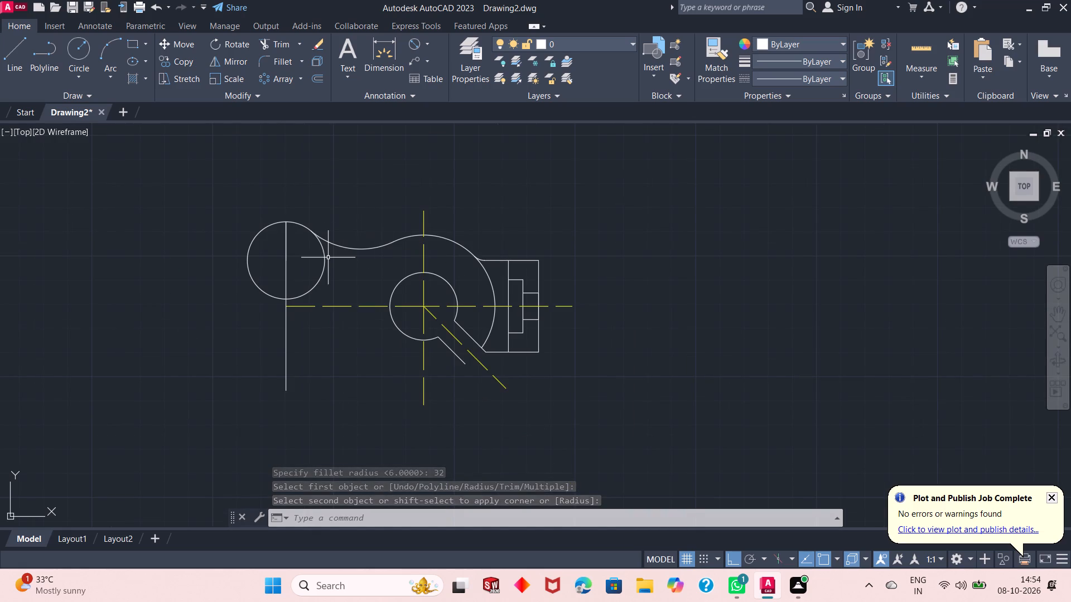
left_click(286, 50)
left_click(326, 261)
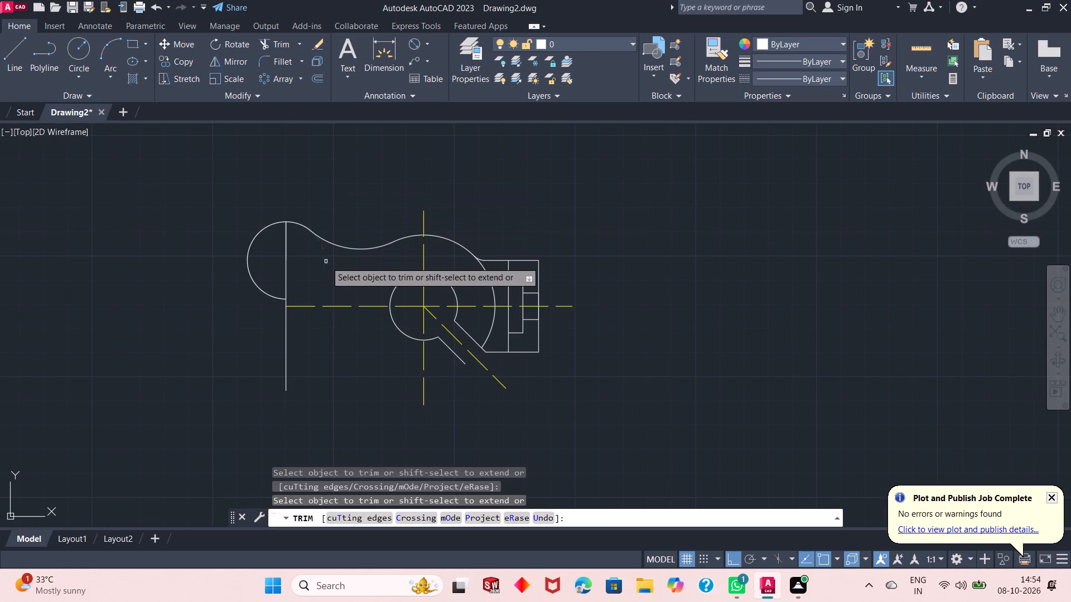
left_click(278, 300)
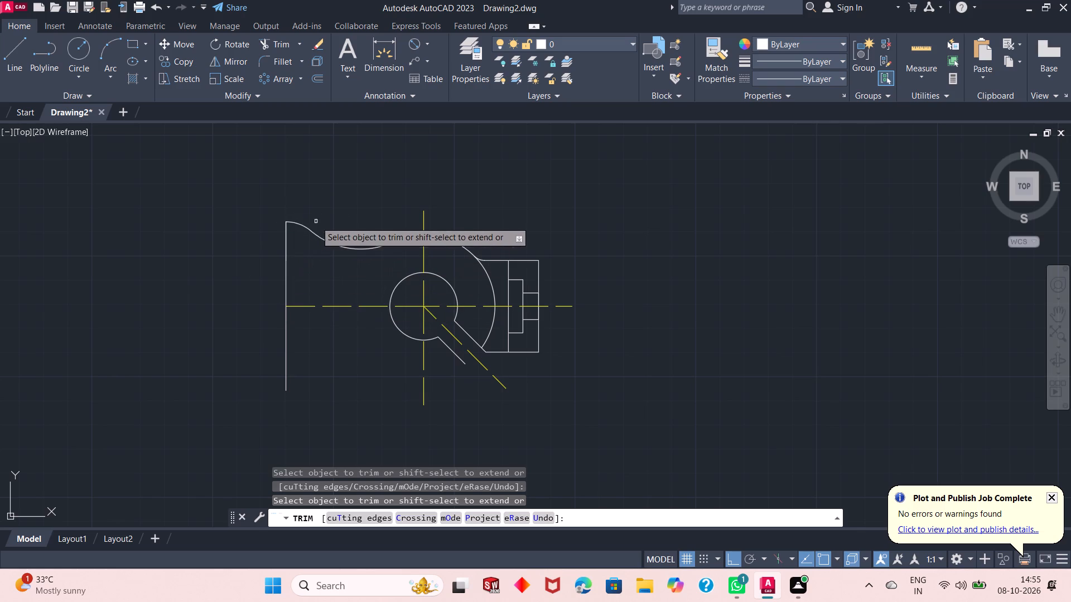
key("Escape")
Erase the 16-long construction line at the upper end of the vertical edge.
left_click(287, 253)
right_click(327, 202)
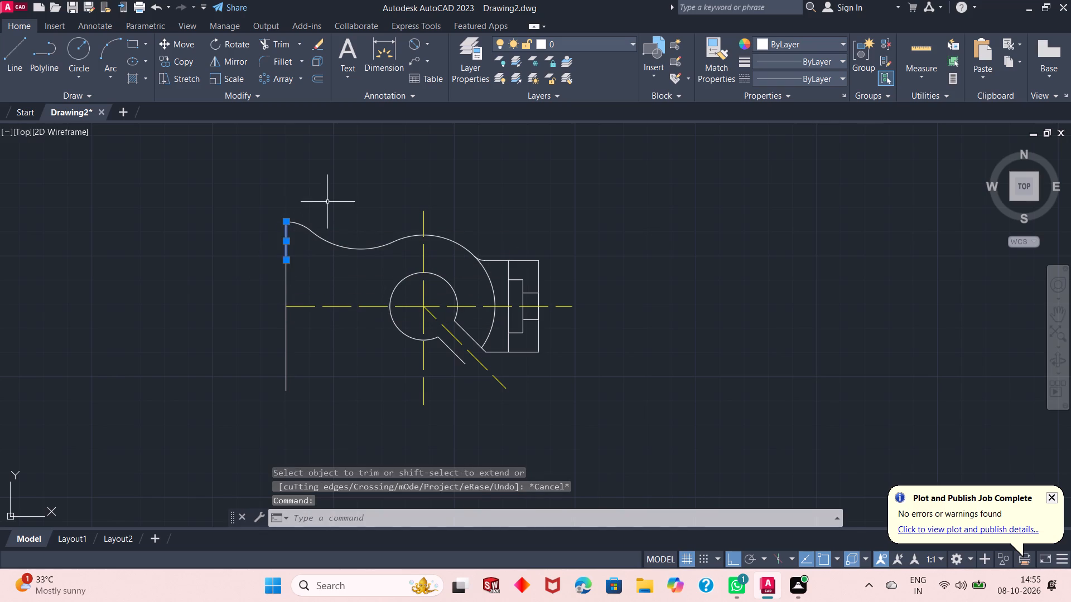
left_click(390, 286)
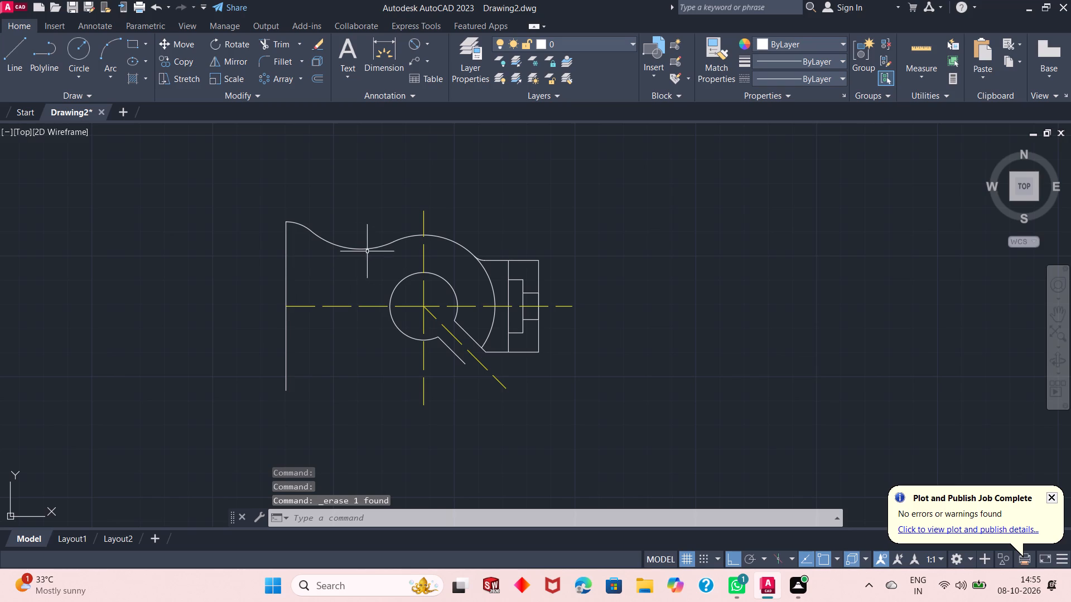
Draw a full radius 29.5 circle centred on the centreline intersection, passing through the top of the existing outer arc.
scroll(368, 253, "down", 1)
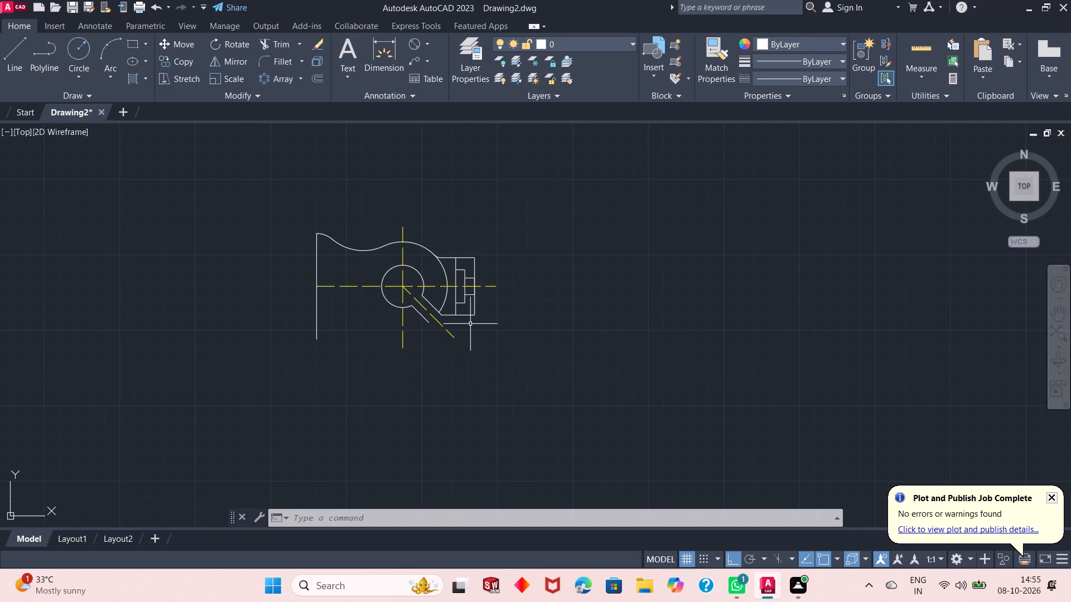
scroll(469, 326, "down", 1)
scroll(469, 343, "up", 1)
scroll(356, 238, "up", 1)
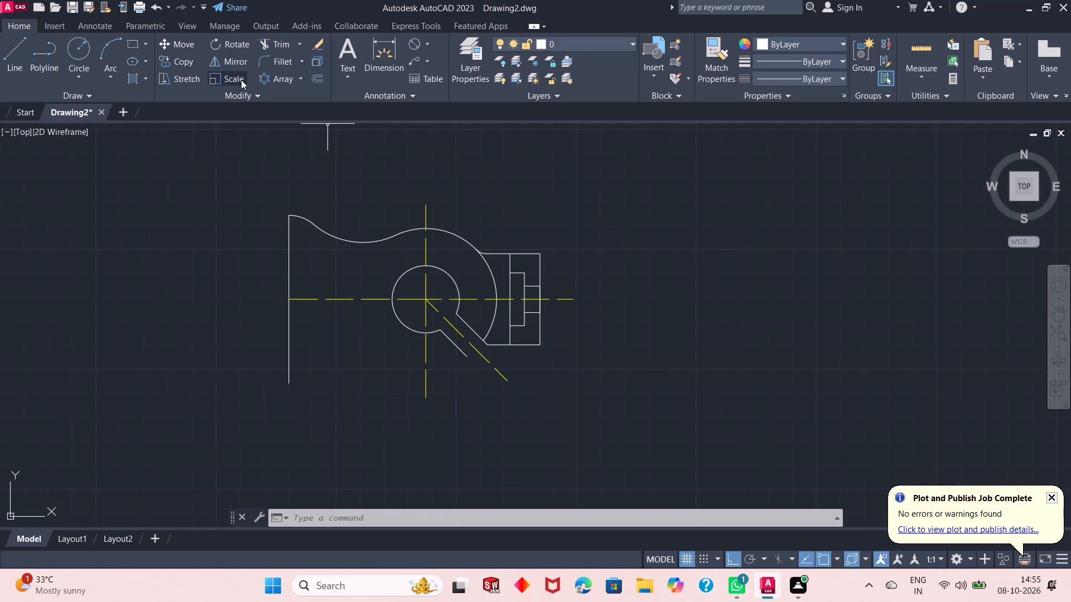
left_click(74, 52)
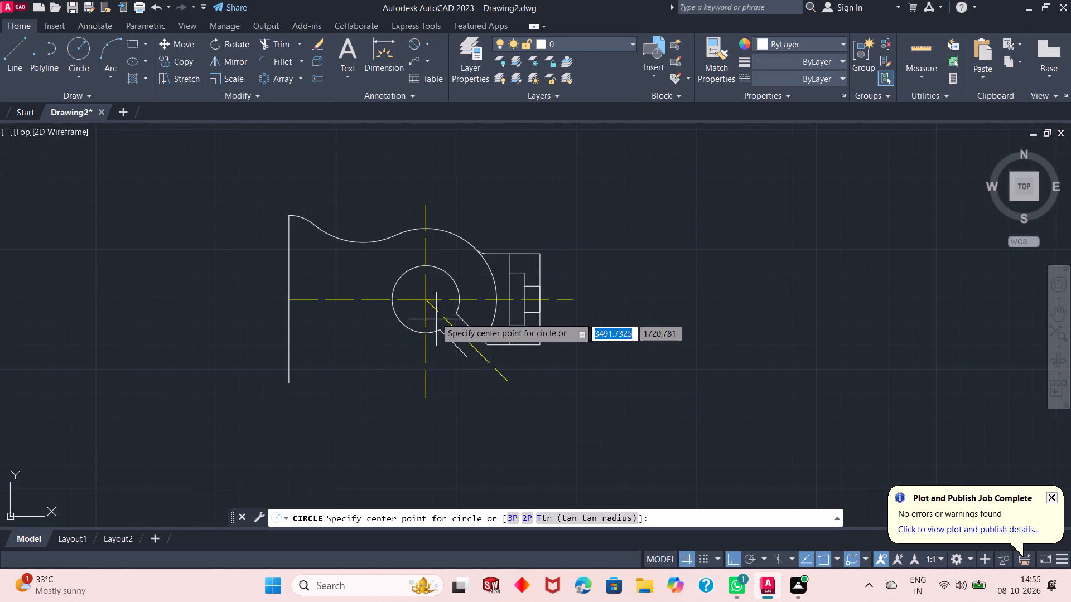
left_click(425, 301)
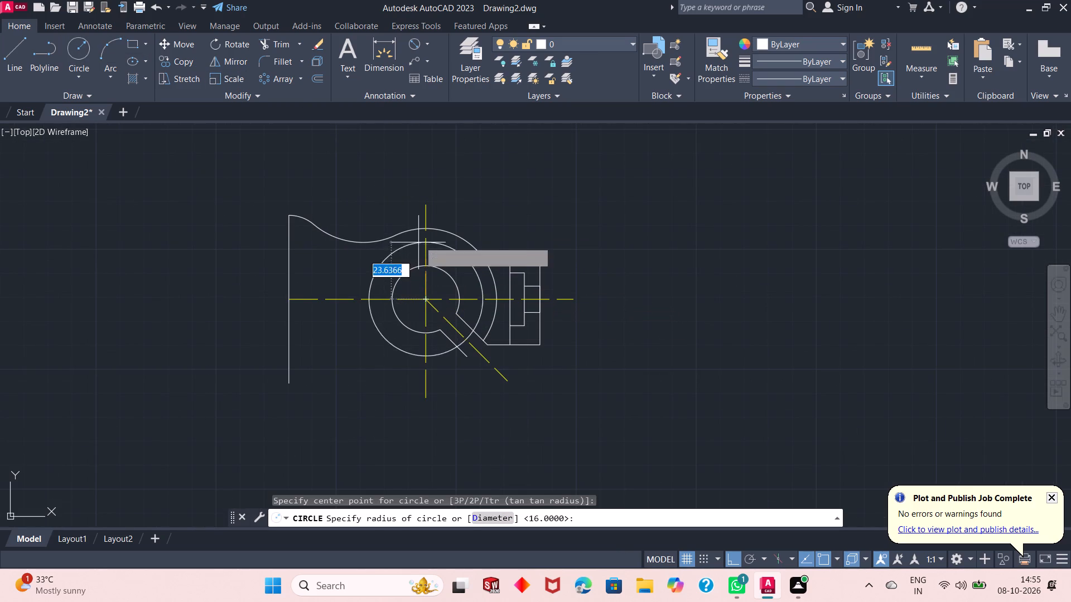
left_click(423, 230)
key("Escape")
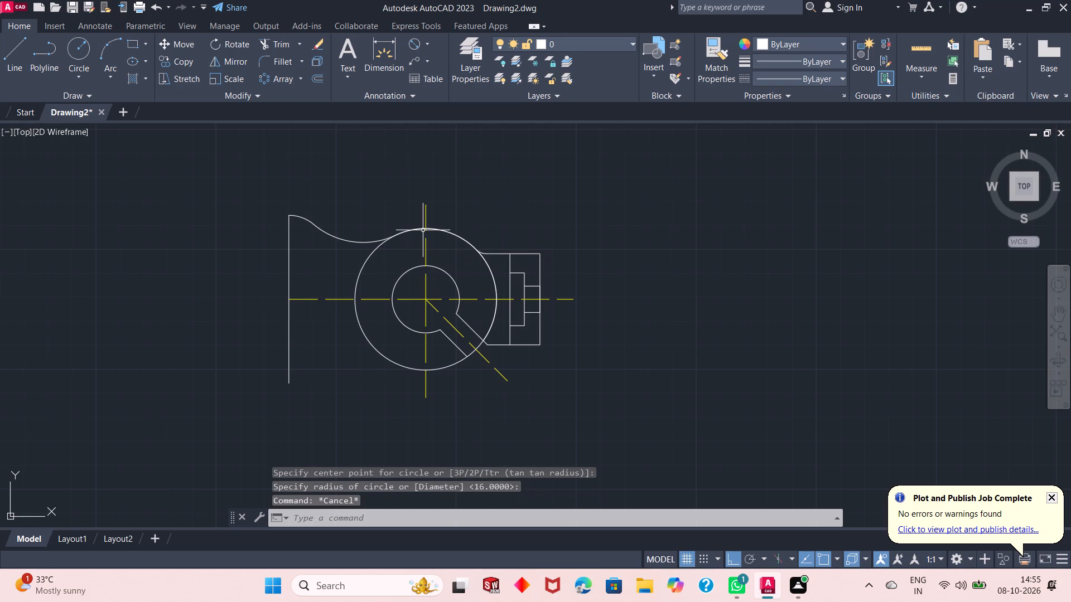
left_click(271, 42)
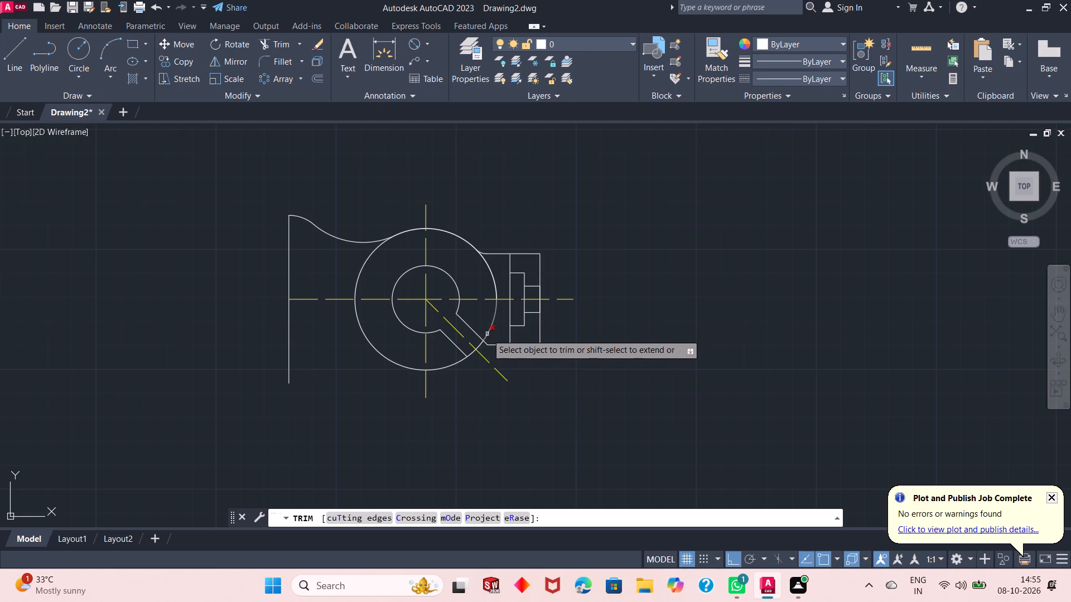
key("Escape")
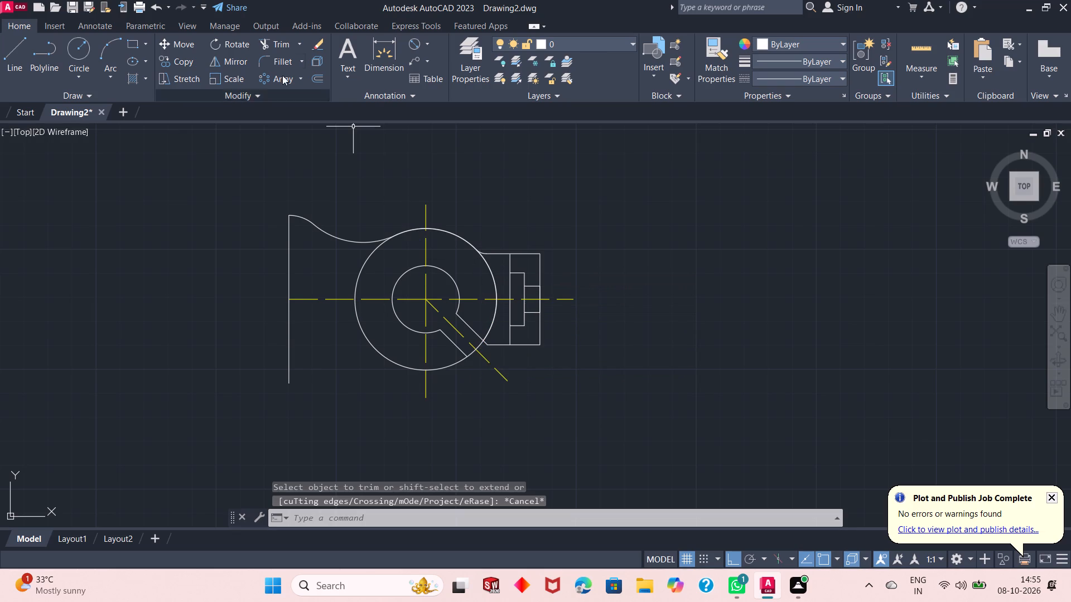
Draw a 16-long line straight up from the lower end of the vertical edge.
left_click(16, 64)
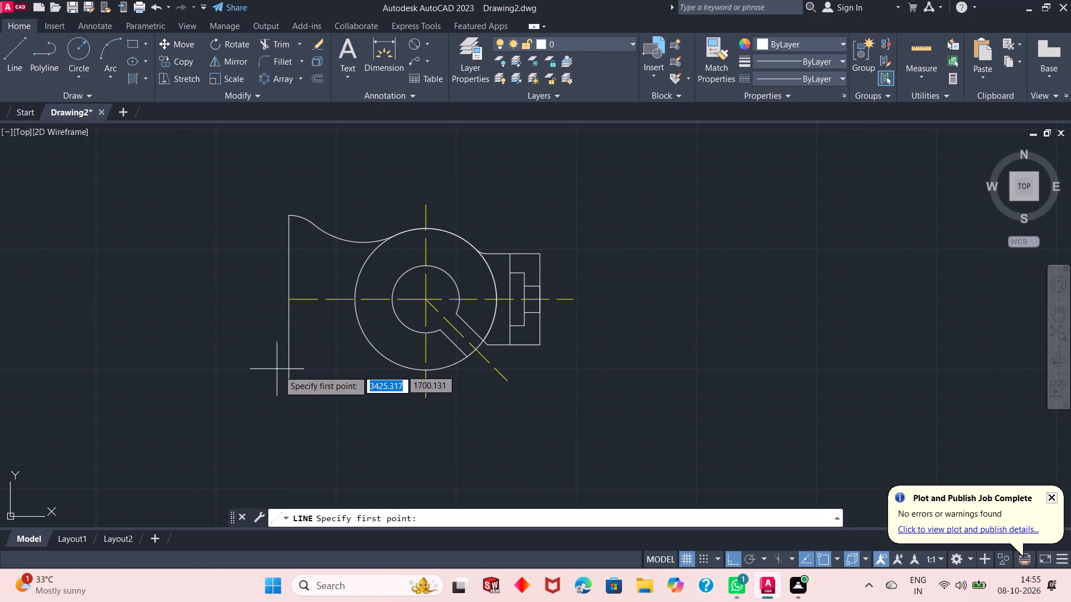
left_click(288, 380)
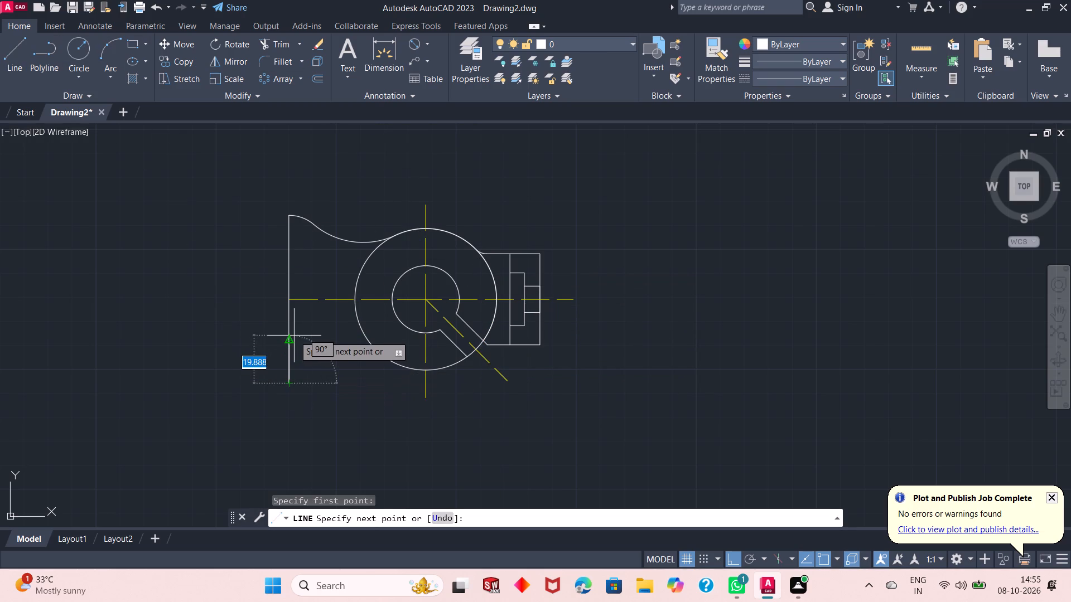
type("16")
key("Return")
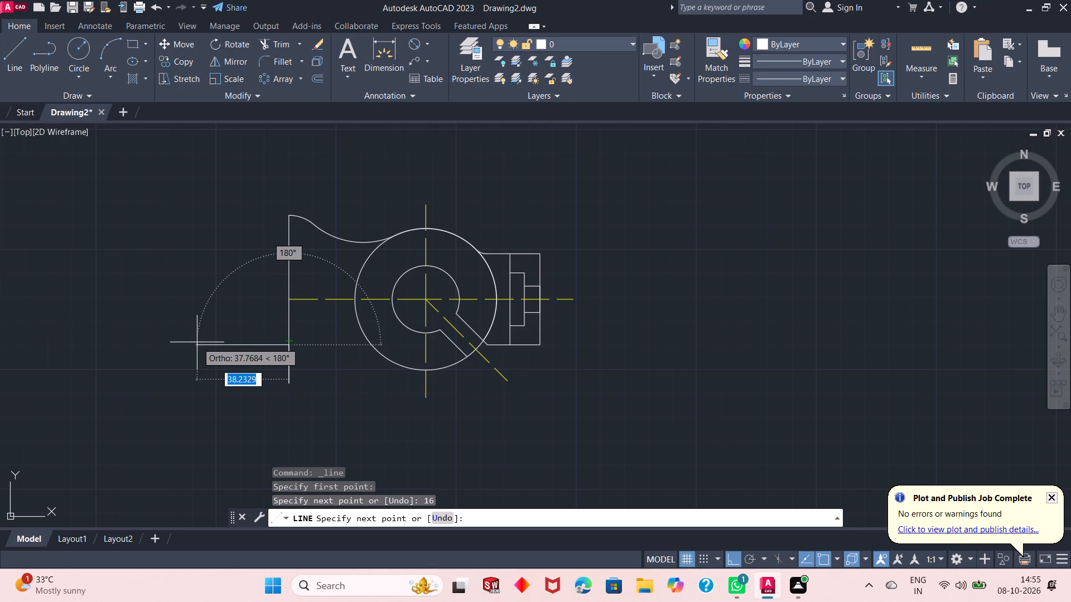
key("space")
Draw a radius 16 circle centred on the new line's upper end, passing through the vertical edge's lower end.
left_click(78, 48)
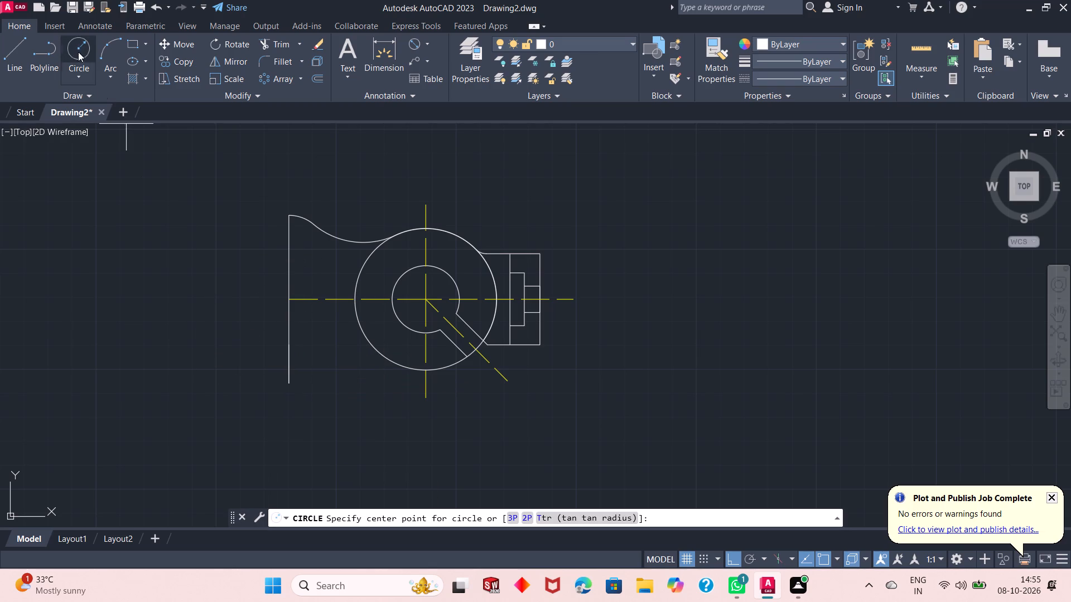
left_click(290, 346)
left_click(292, 386)
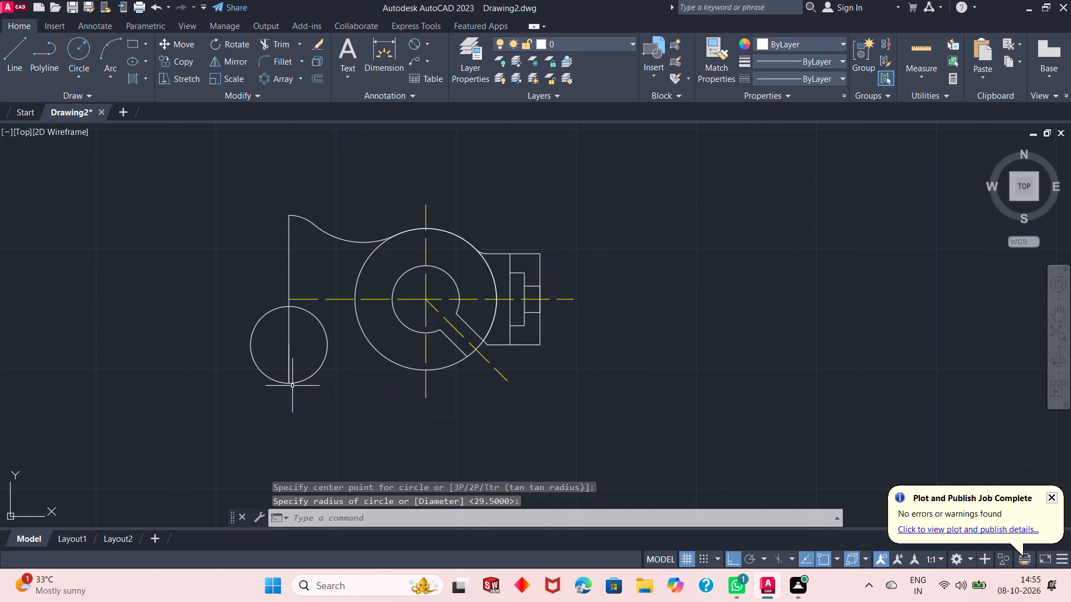
key("Escape")
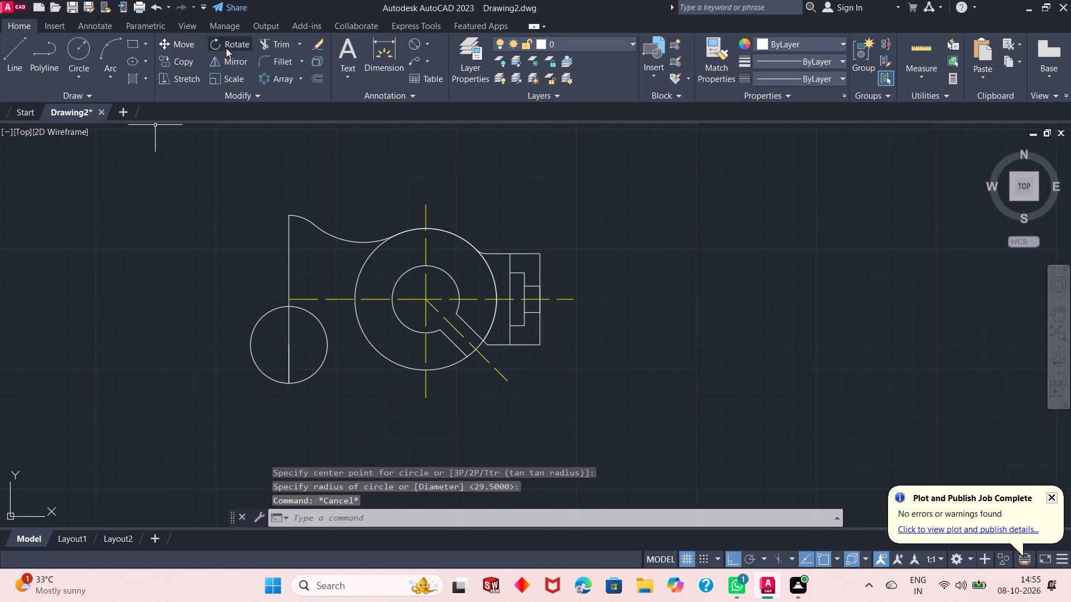
Fillet the lower radius 16 circle to the underside of the large outer circle with a fillet radius of 32.
left_click(264, 55)
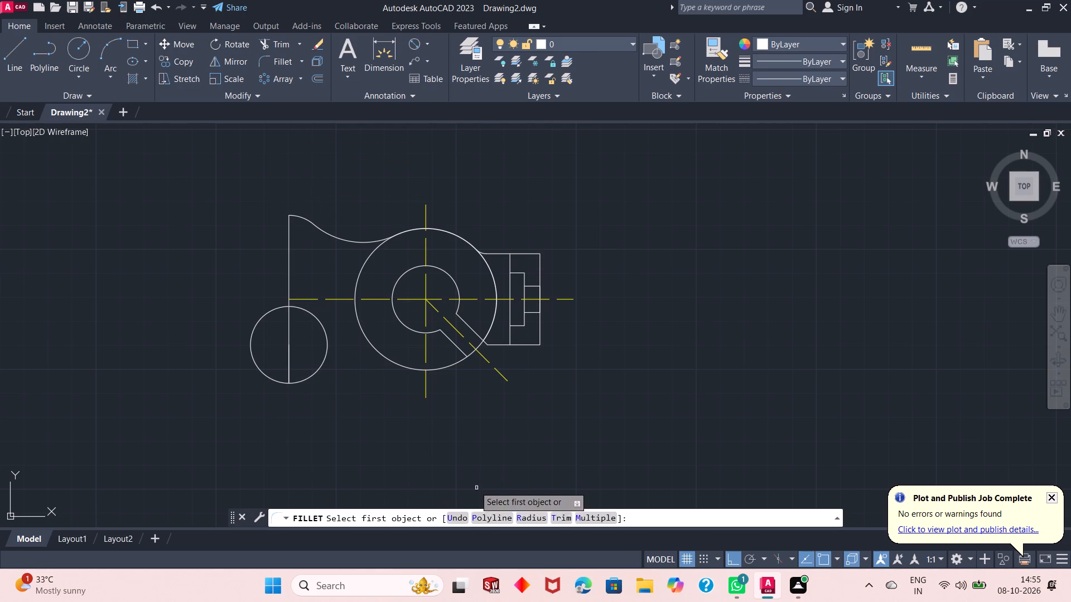
left_click(523, 517)
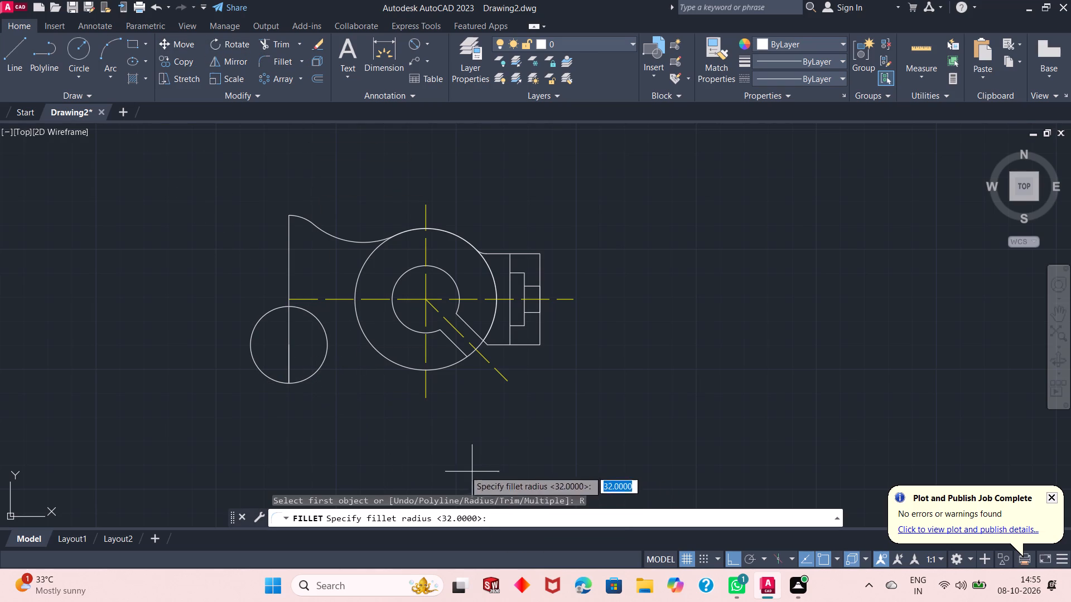
key("space")
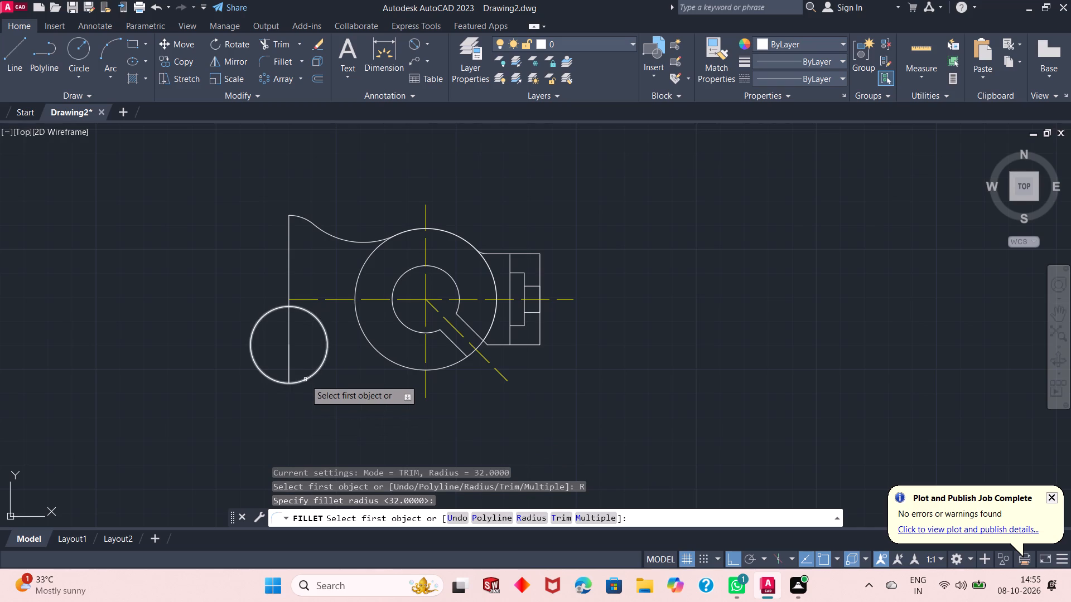
left_click(305, 380)
left_click(394, 363)
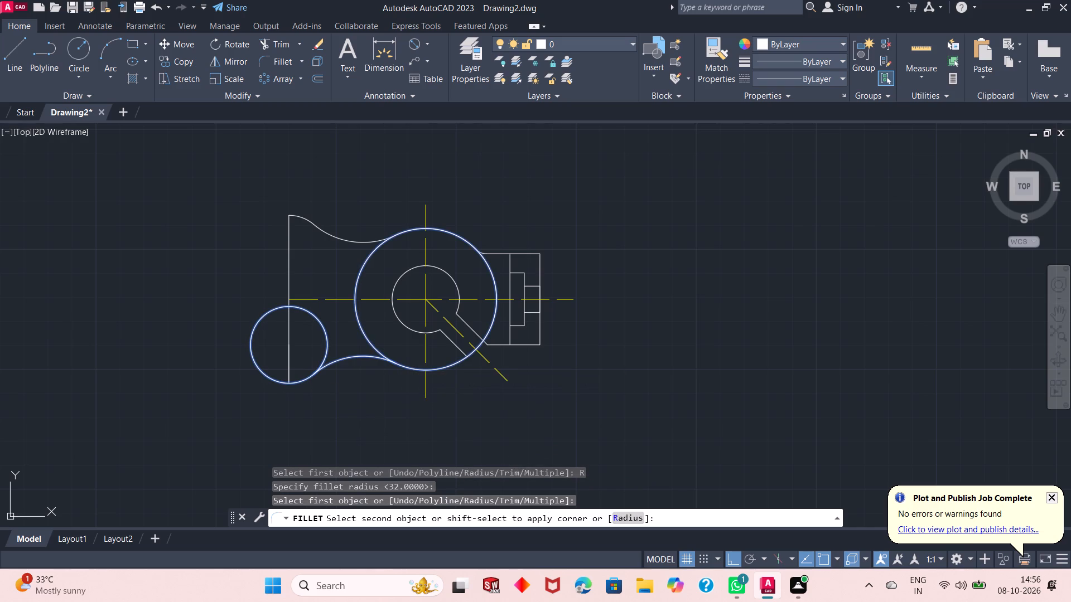
key("Escape")
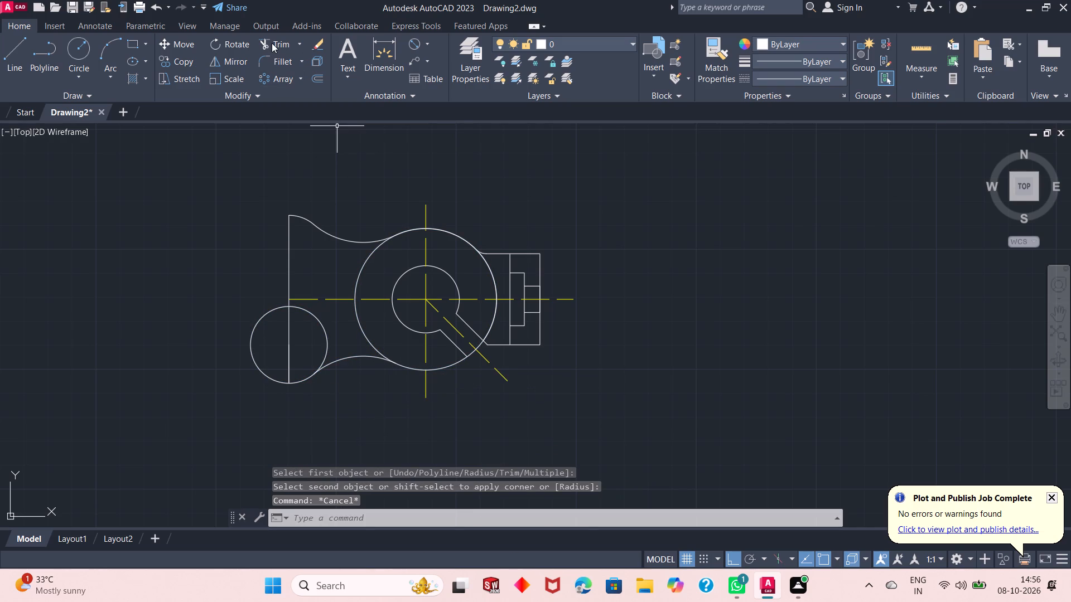
Trim away the outer circle's arc between the upper and lower radius 32 fillets, on the side facing the vertical edge.
left_click(272, 43)
left_click(368, 257)
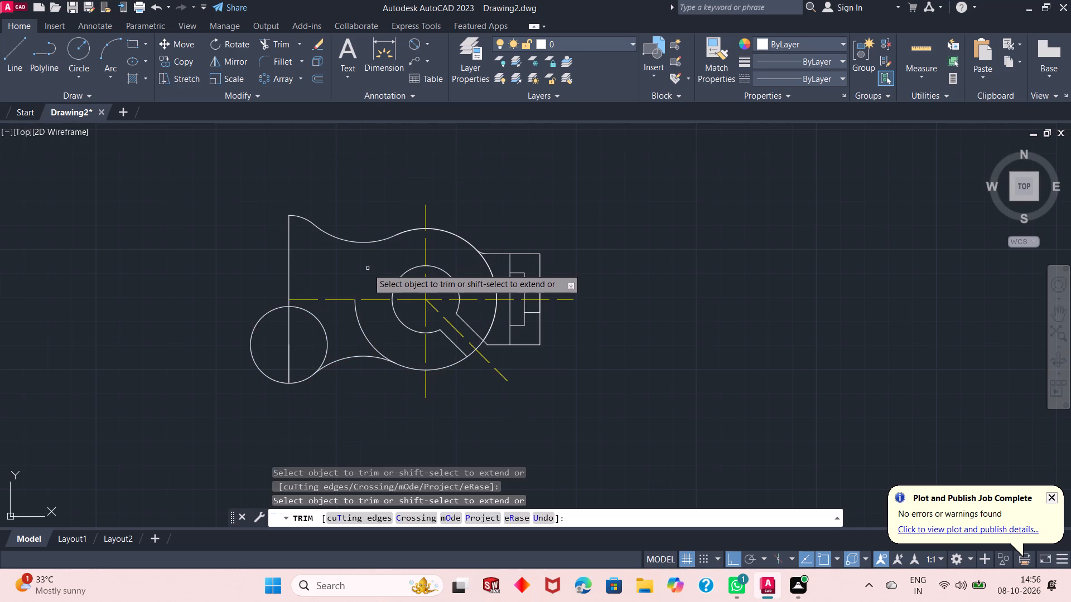
left_click(361, 326)
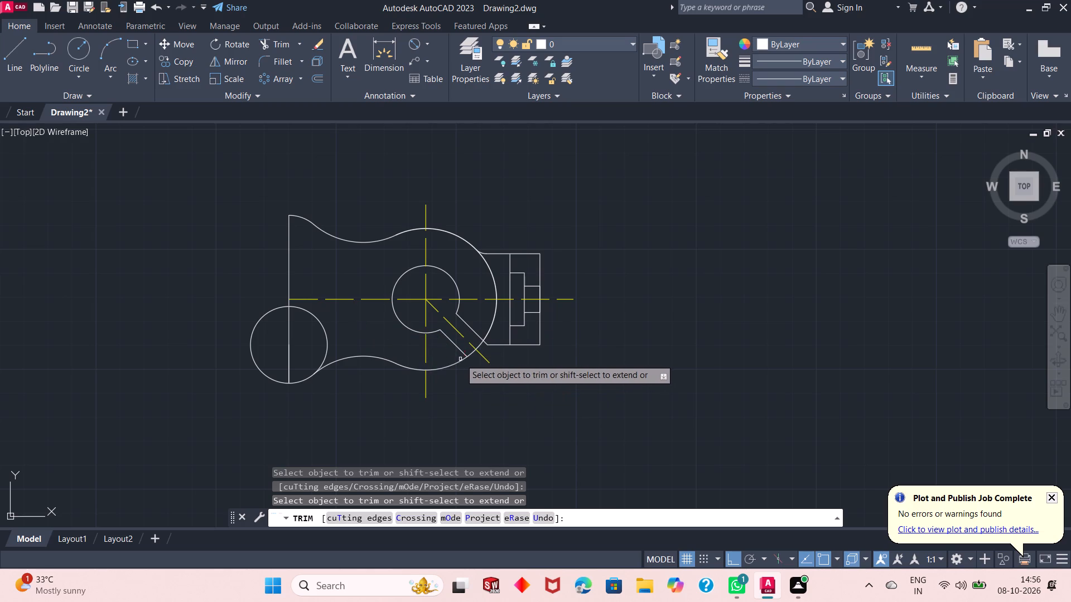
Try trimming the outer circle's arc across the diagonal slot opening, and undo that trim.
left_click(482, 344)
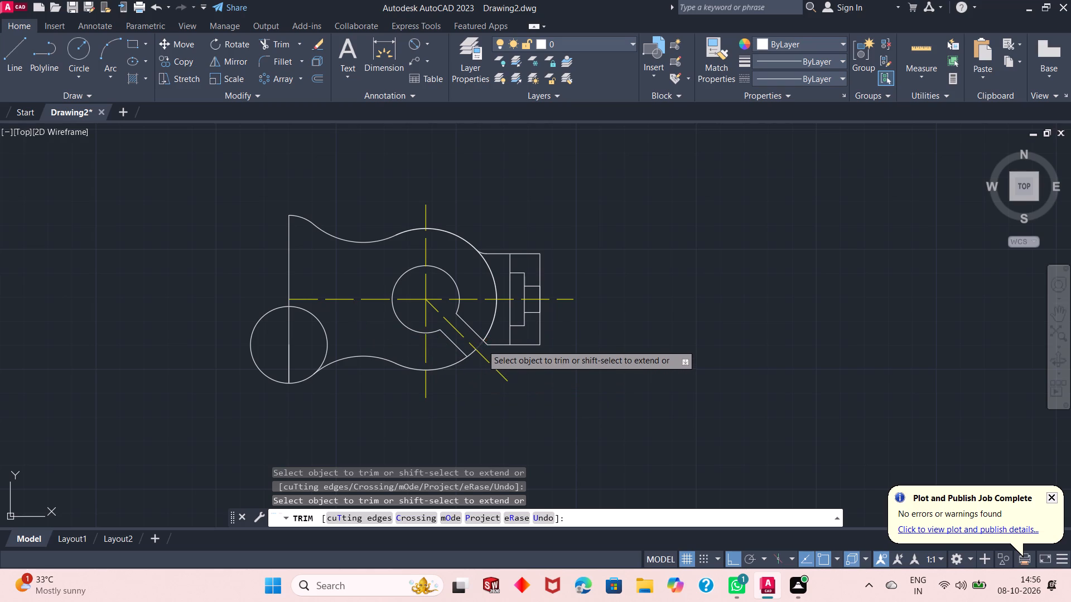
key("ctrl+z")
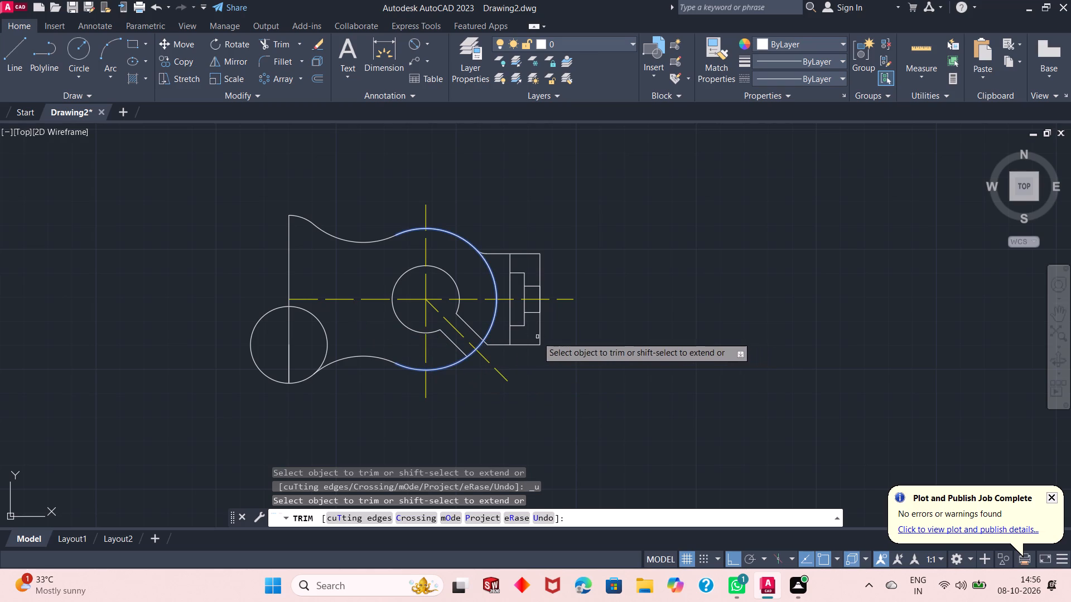
Trim the outer circle's arc segments along the side facing the extension, from the vertical centreline round towards the diagonal slot.
key("Escape")
left_click(490, 323)
key("Escape")
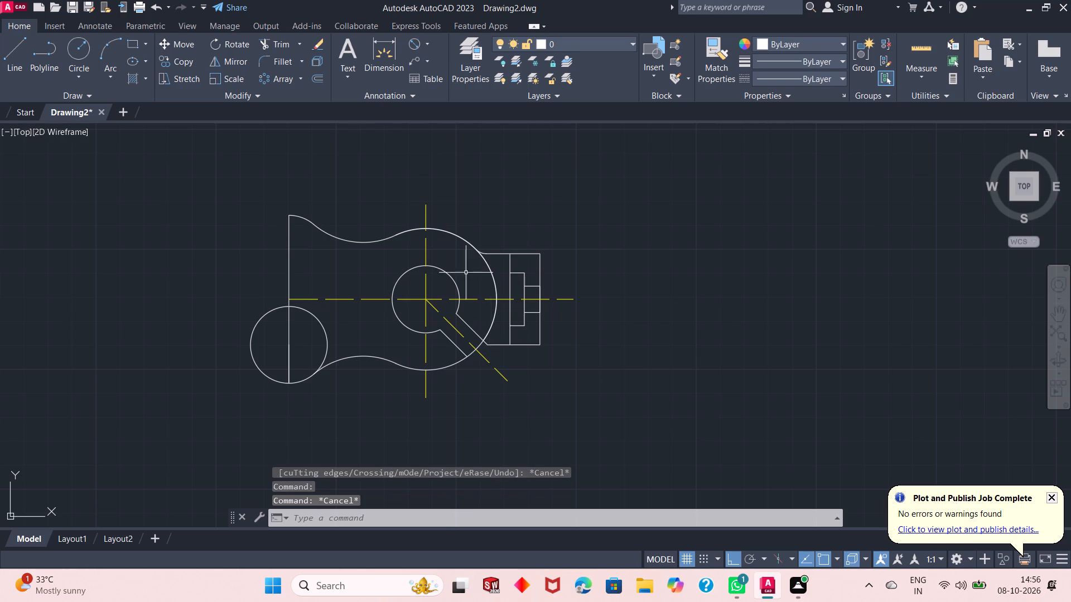
left_click(274, 47)
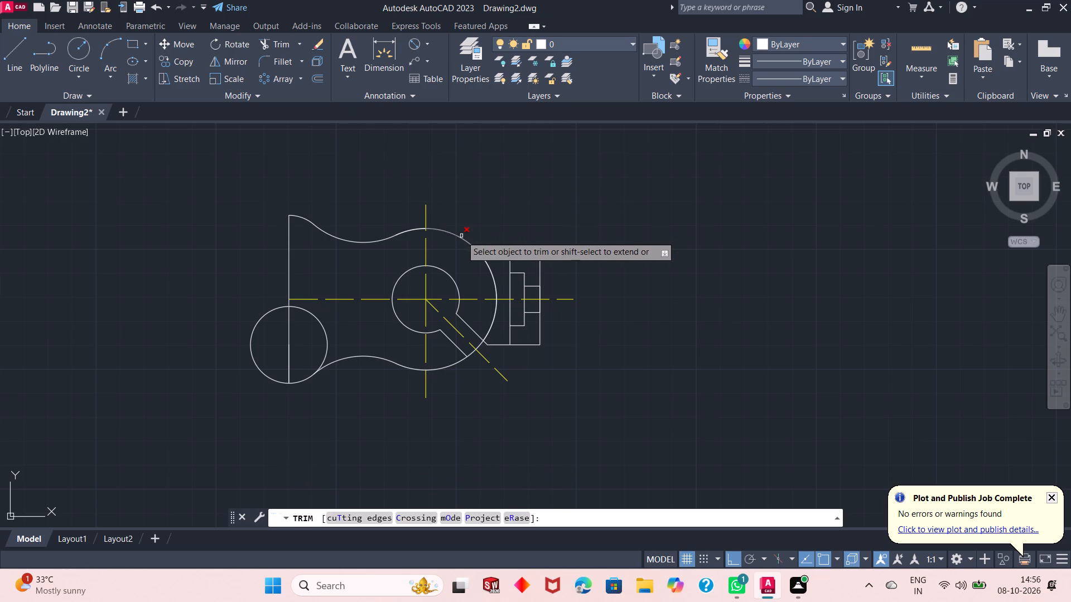
left_click(461, 236)
left_click(488, 264)
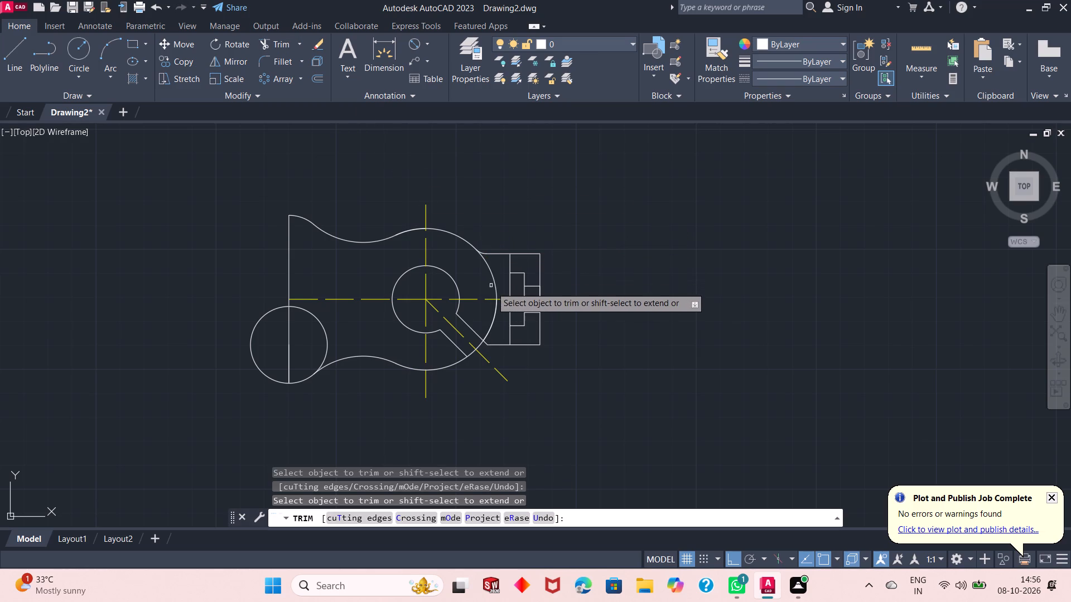
left_click(496, 314)
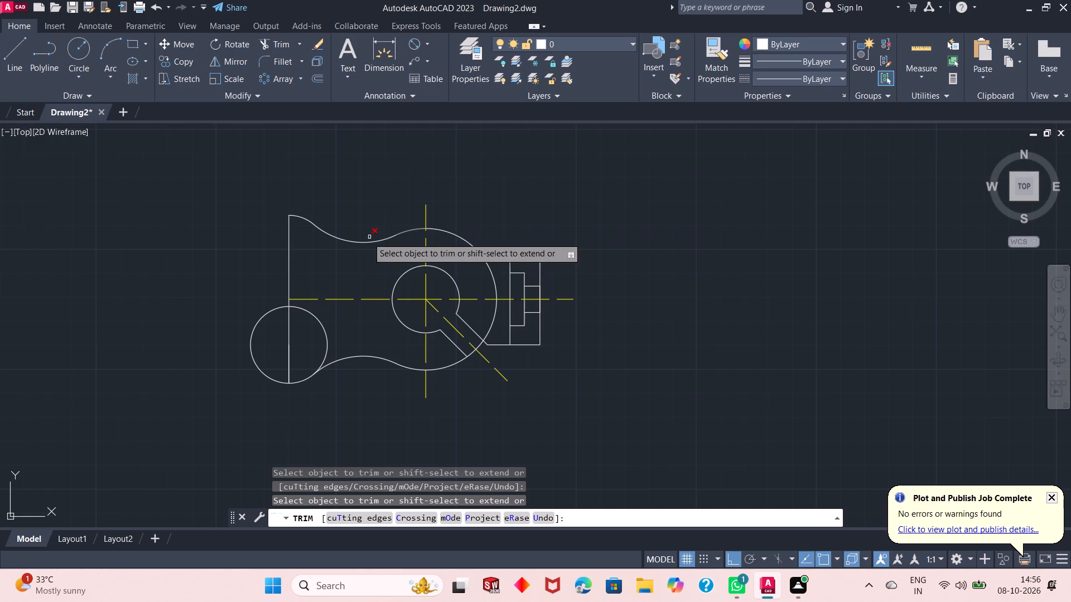
Trim away the lower radius 16 circle, keeping only the arc between the vertical edge's lower end and the radius 32 fillet.
left_click(304, 313)
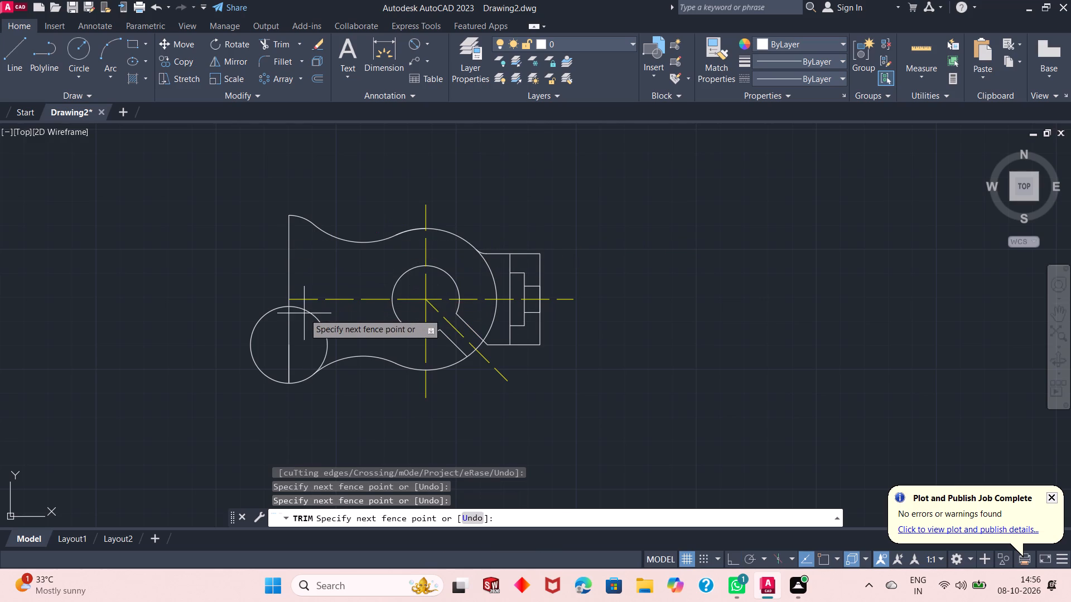
left_click(338, 332)
left_click(278, 351)
left_click(263, 298)
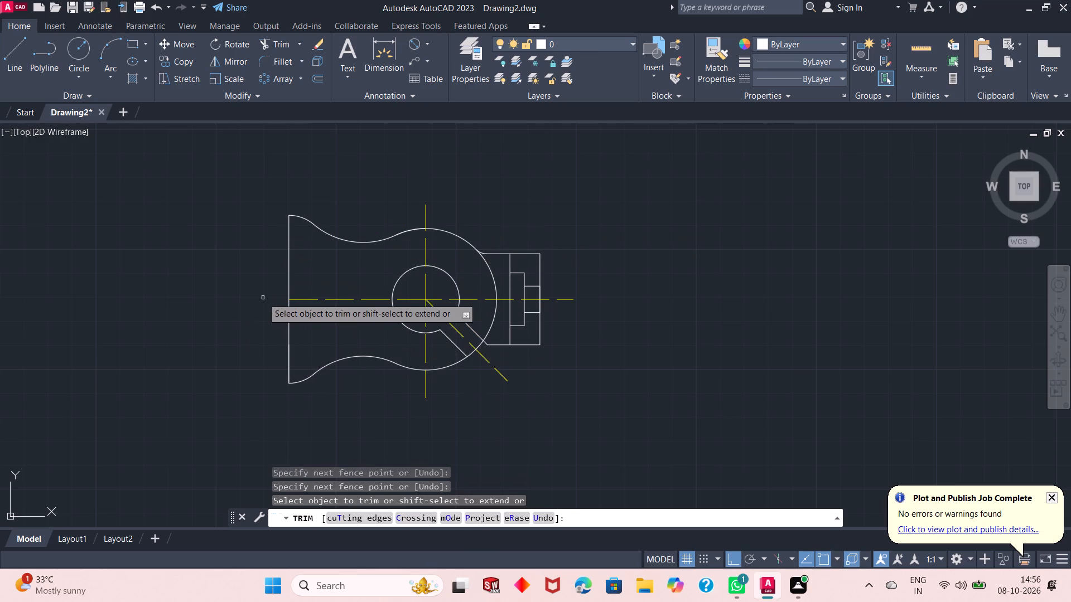
right_click(593, 230)
left_click(611, 242)
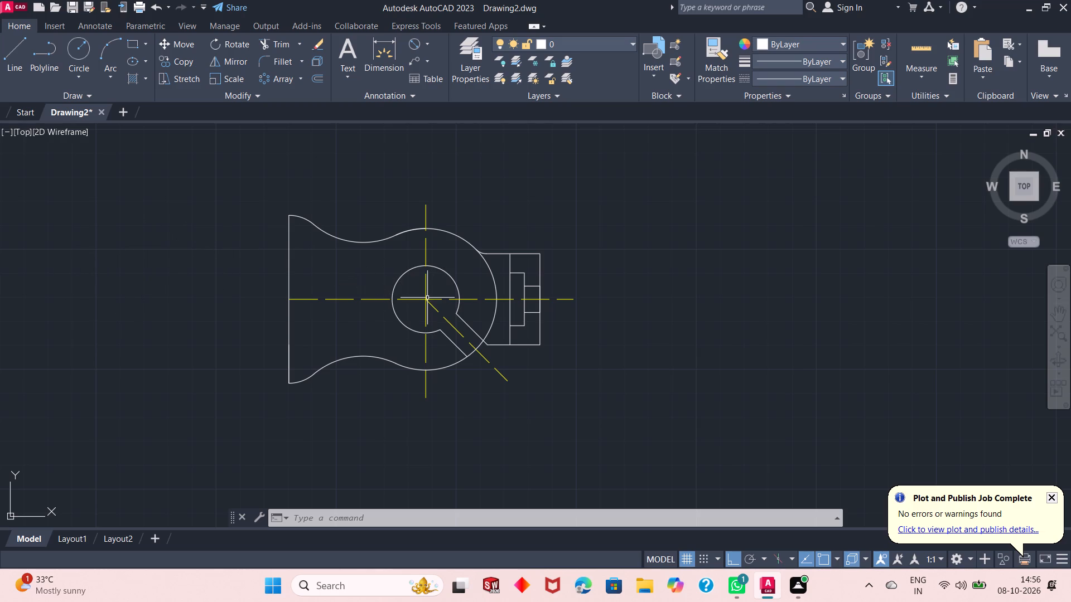
Draw a 17.5-long horizontal helper line inward from where the centreline meets the vertical edge.
scroll(427, 298, "up", 1)
scroll(427, 298, "down", 1)
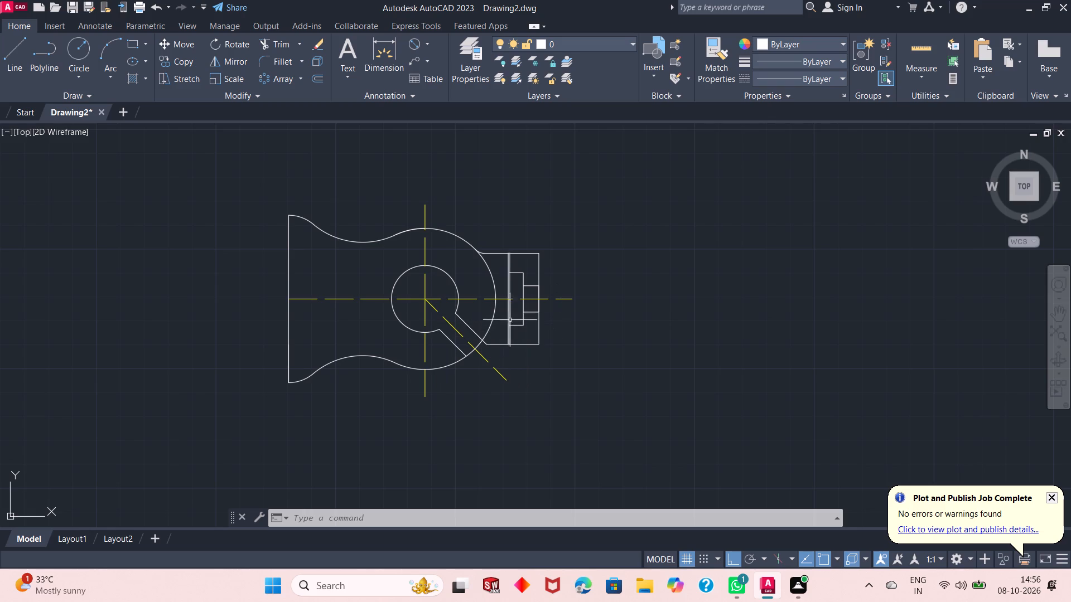
scroll(492, 302, "up", 1)
scroll(491, 302, "down", 1)
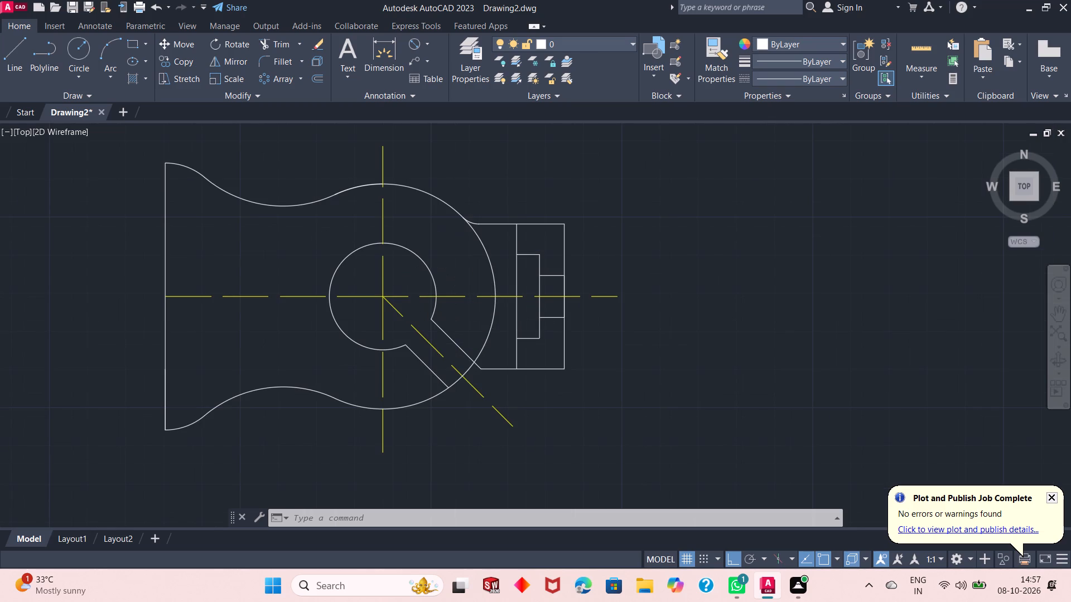
scroll(278, 302, "up", 1)
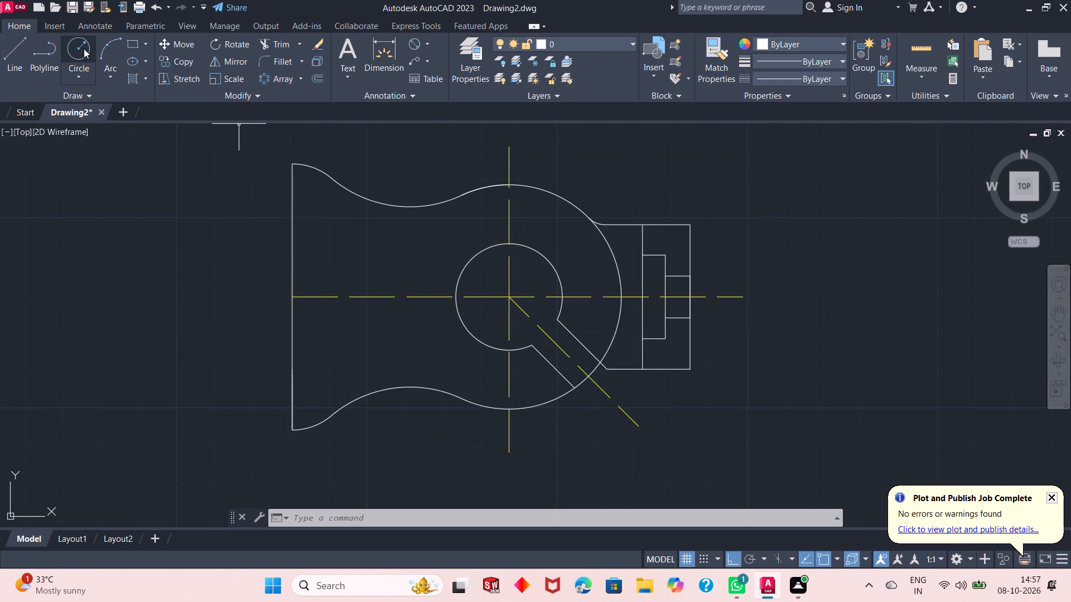
left_click(80, 46)
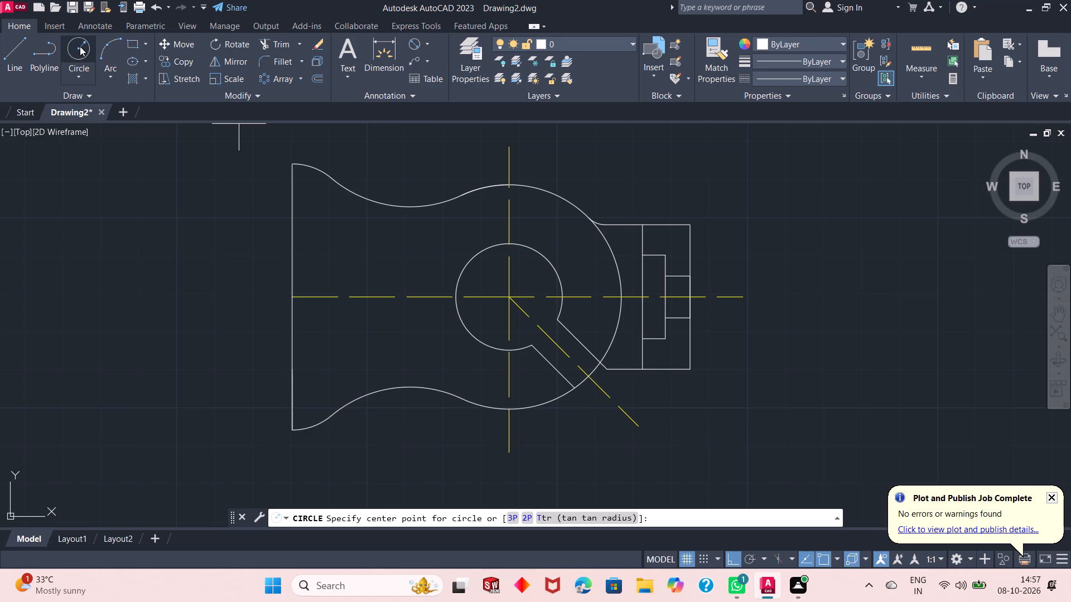
key("Escape")
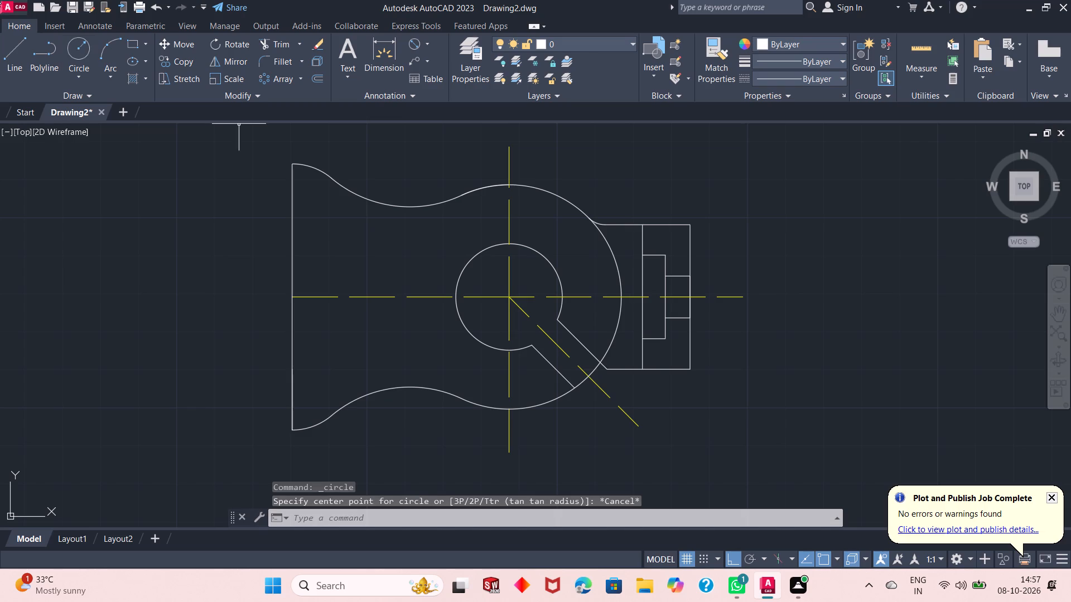
left_click(20, 42)
left_click(288, 299)
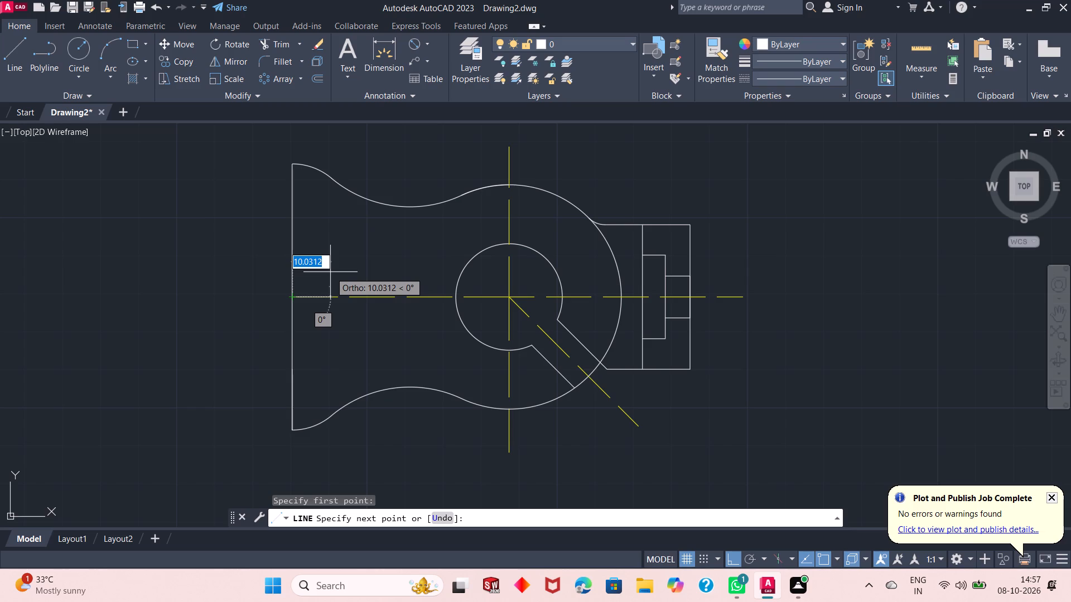
type("17")
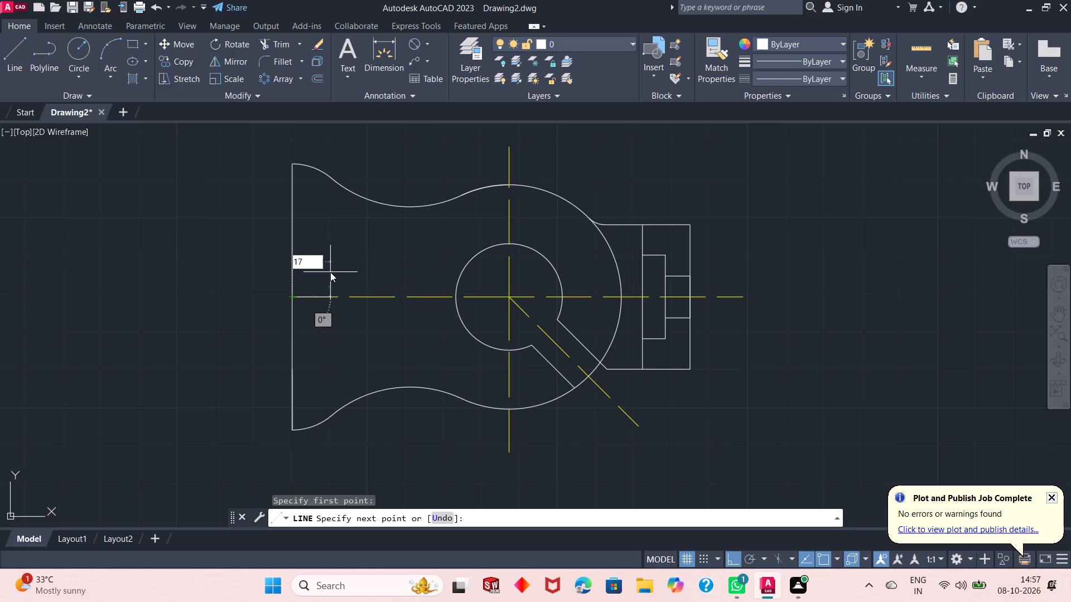
type(".5")
key("Return")
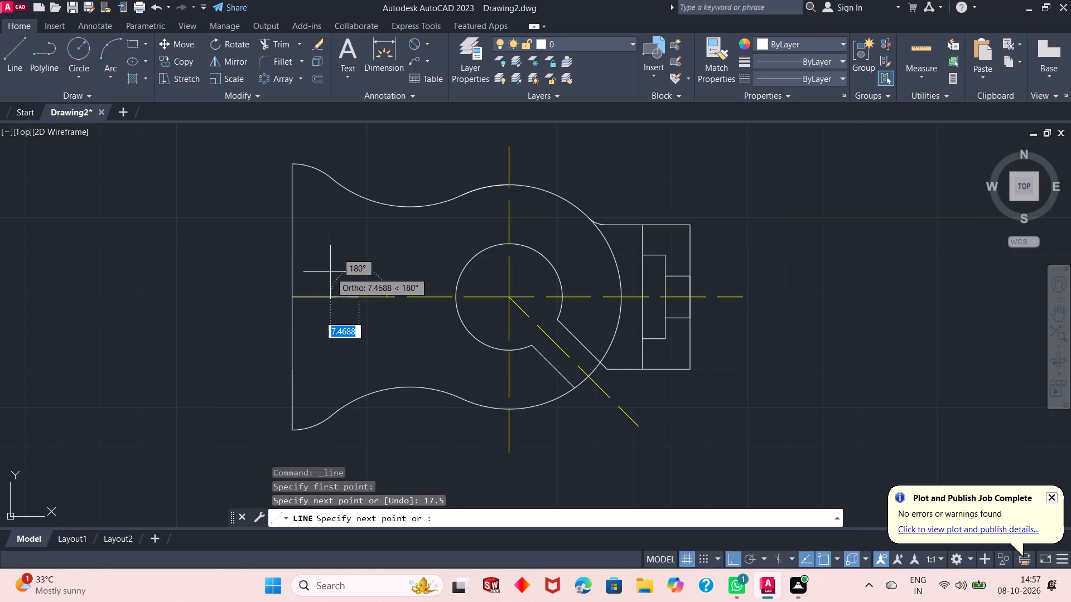
right_click(349, 229)
left_click(369, 230)
left_click(375, 238)
key("Escape")
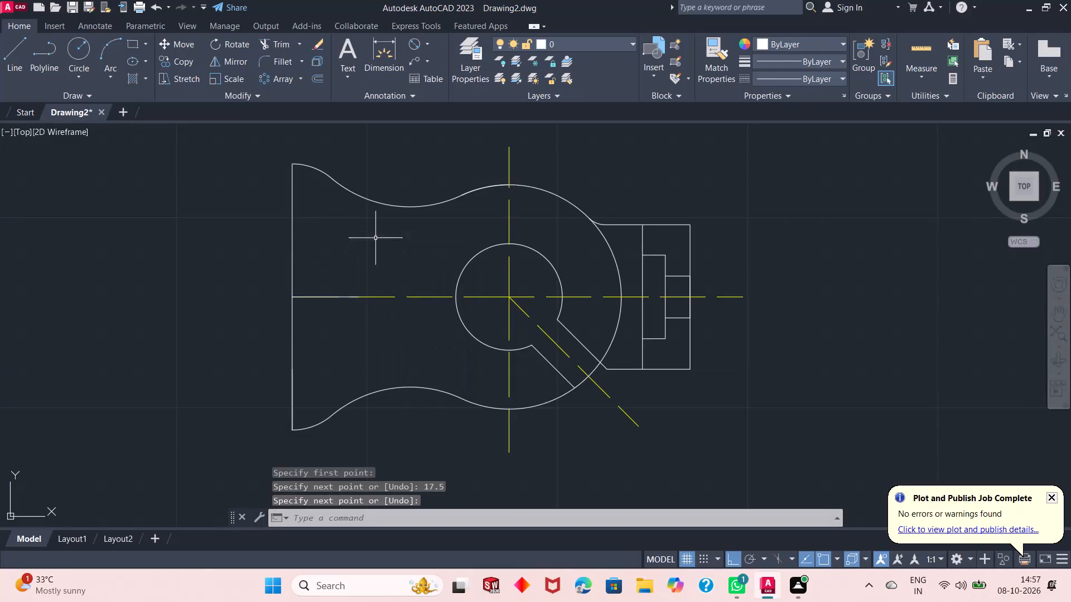
Draw a radius 8 circle centred on the inner end of the 17.5-long line.
left_click(78, 54)
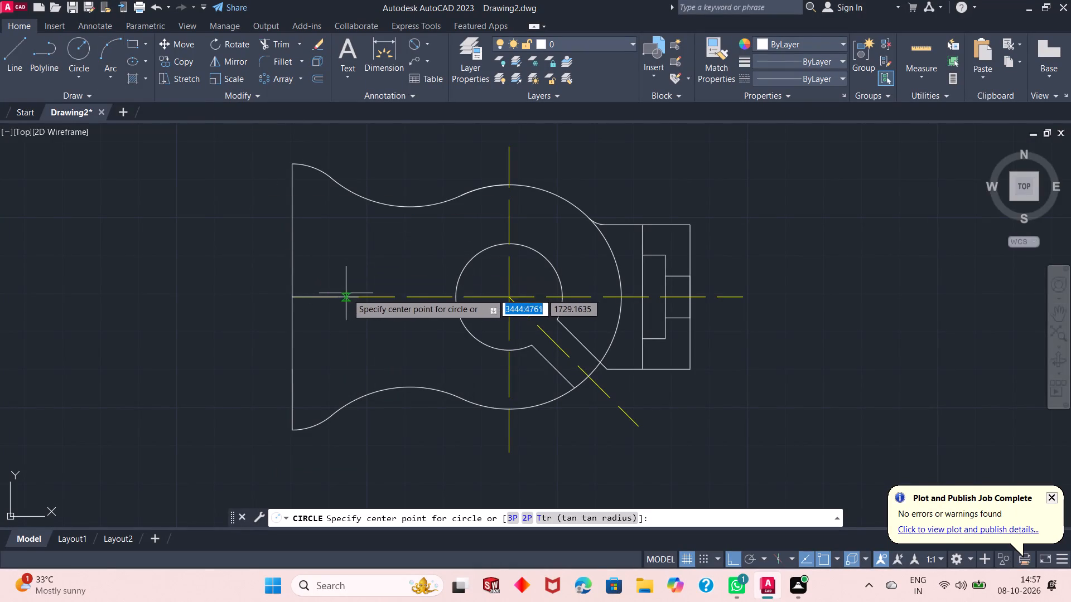
left_click(356, 294)
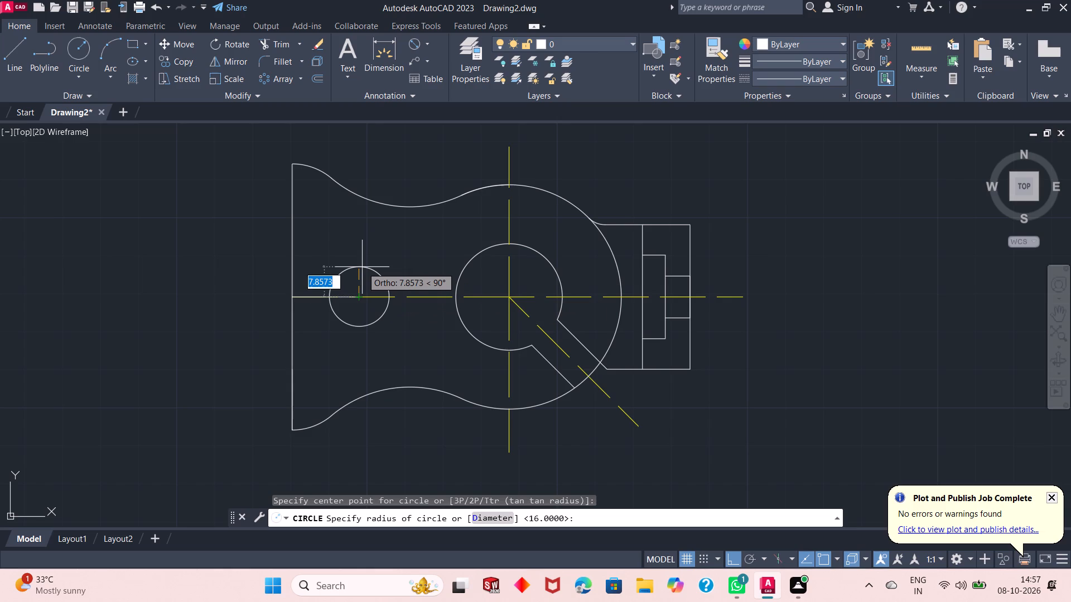
key("8")
key("Return")
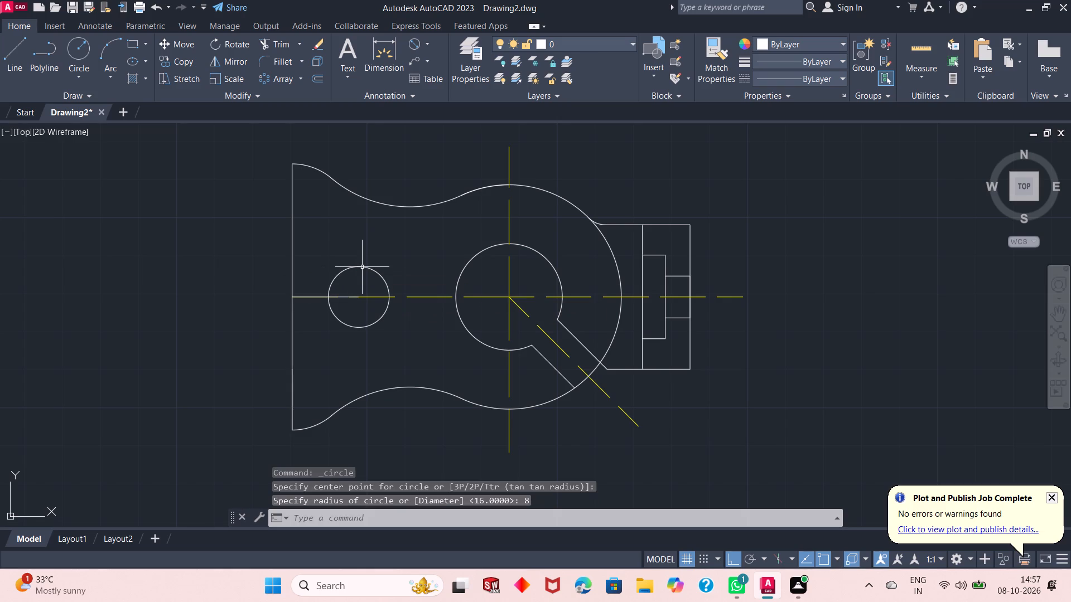
Erase the 17.5-long helper line running from the vertical edge to the small circle's centre.
left_click(313, 299)
right_click(209, 253)
left_click(231, 292)
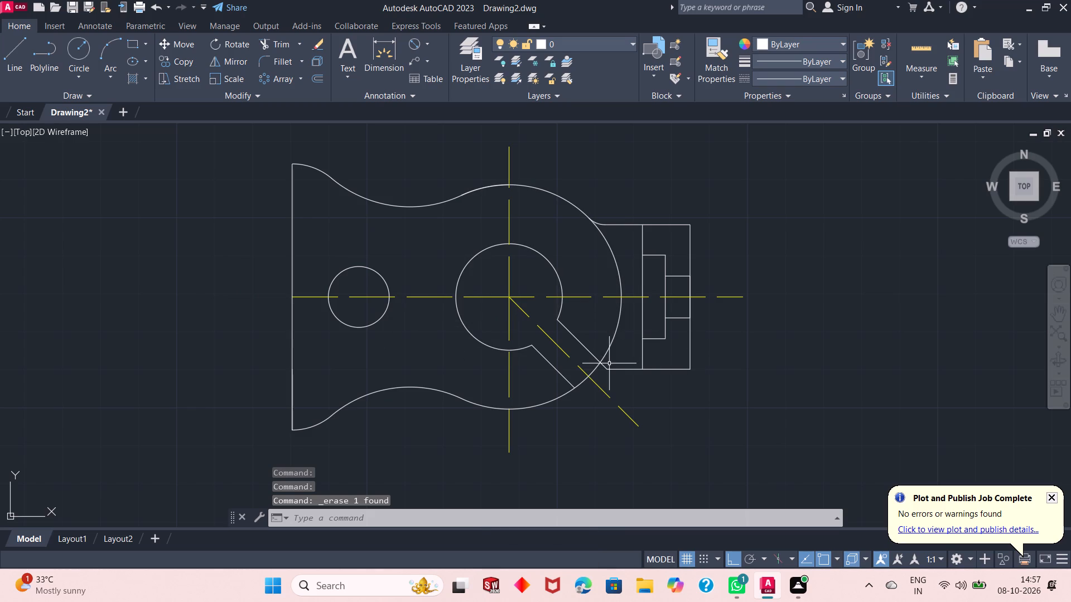
Draw a 25 by 12 rectangle centred on the radius 8 circle, starting with a 12.5-long line from its centre and a 6-long half side.
left_click(17, 62)
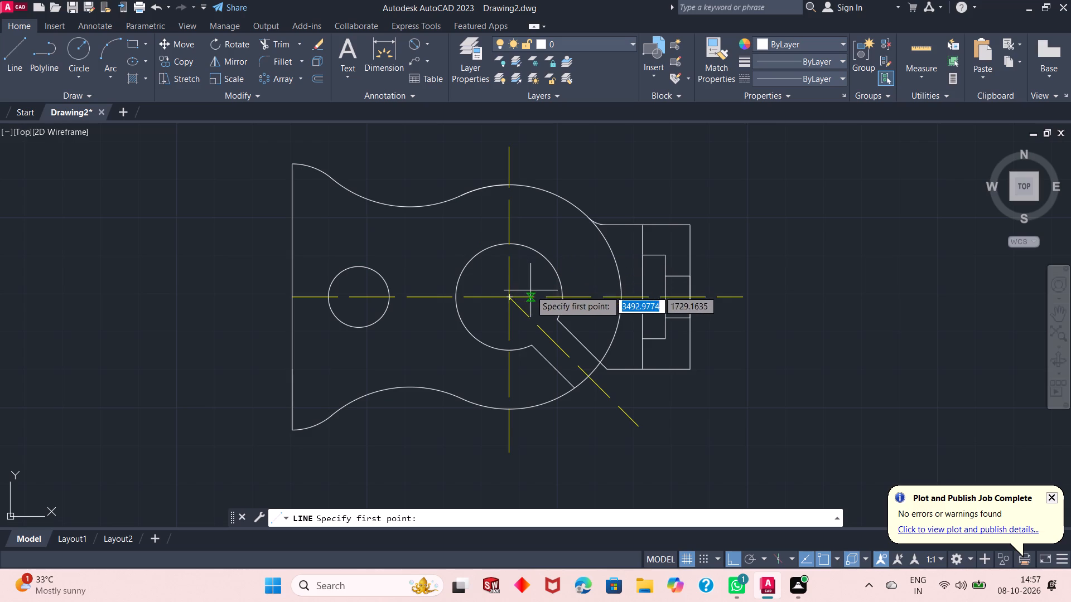
left_click(357, 299)
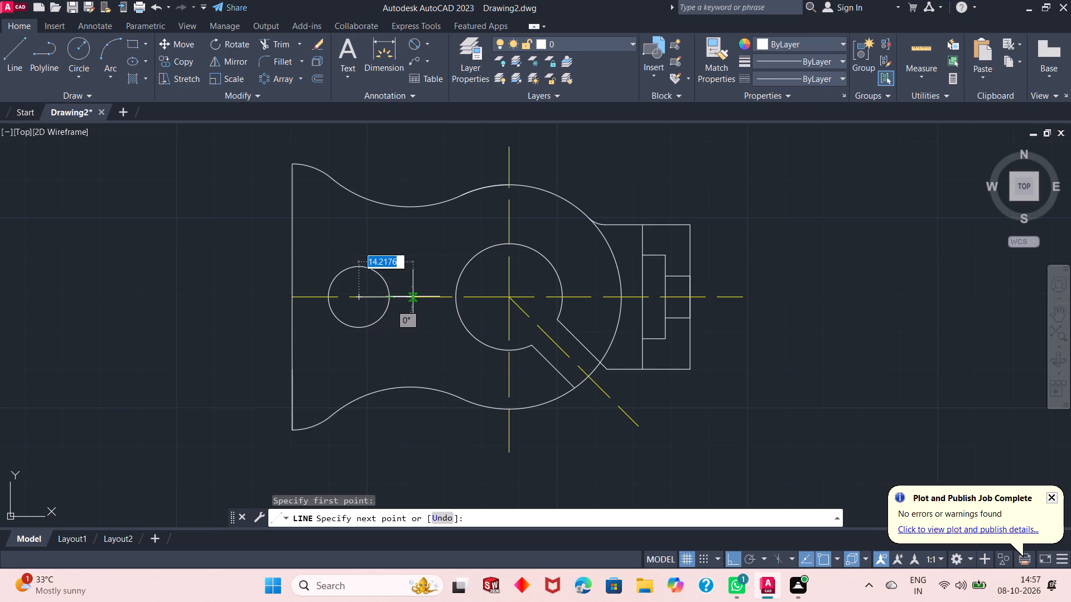
type("12.5")
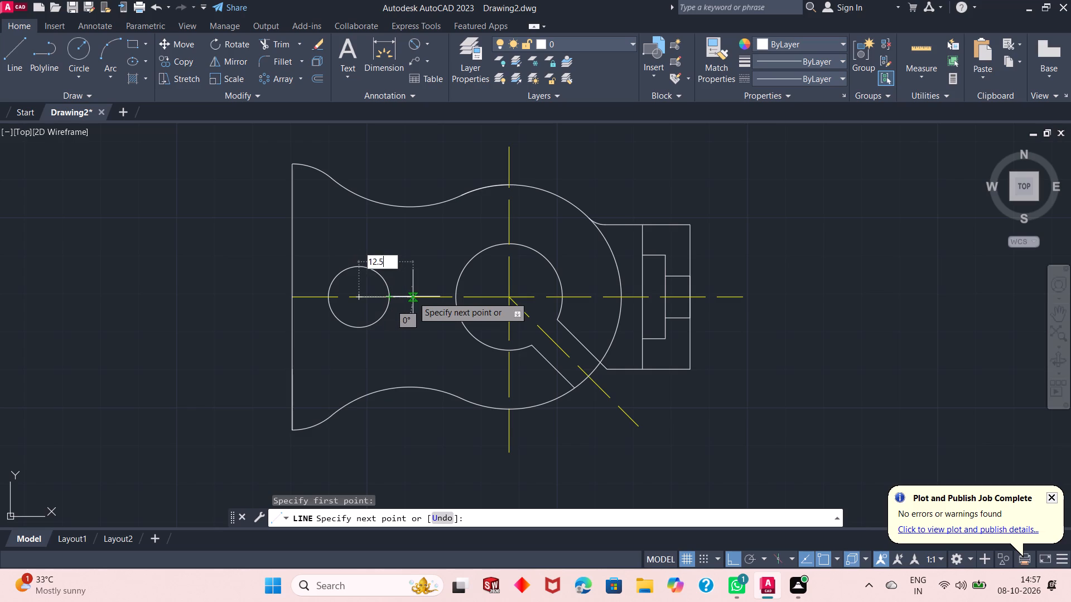
key("Return")
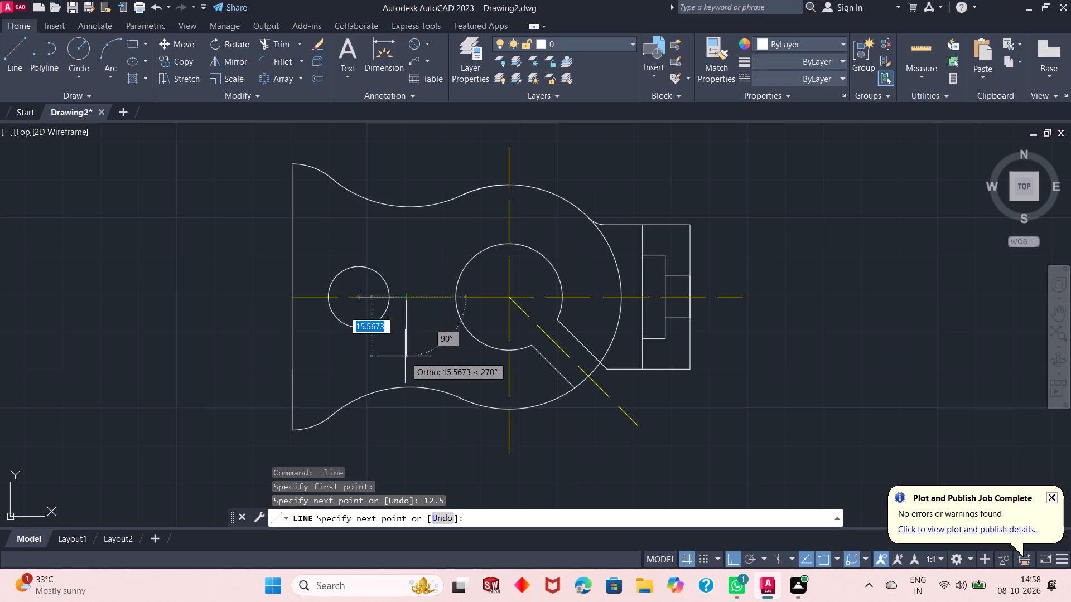
key("6")
key("Return")
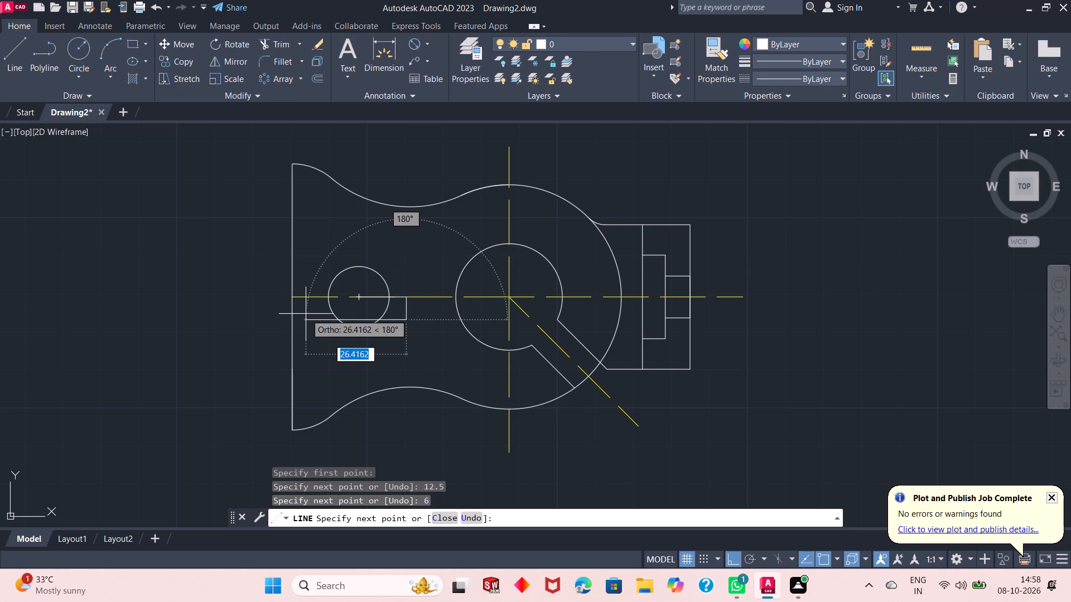
type("25")
key("Return")
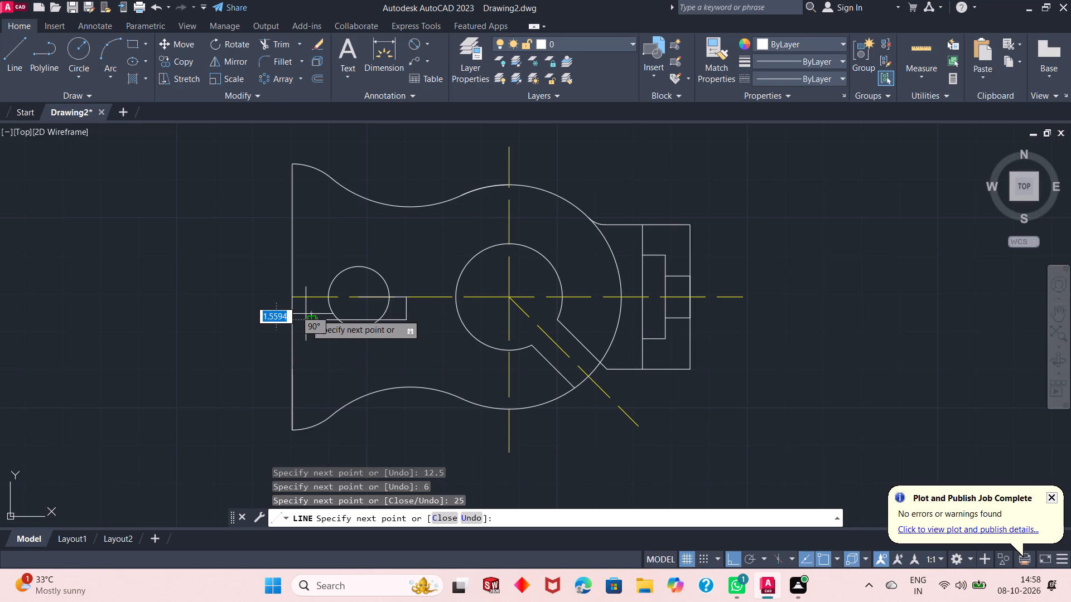
type("12")
key("Return")
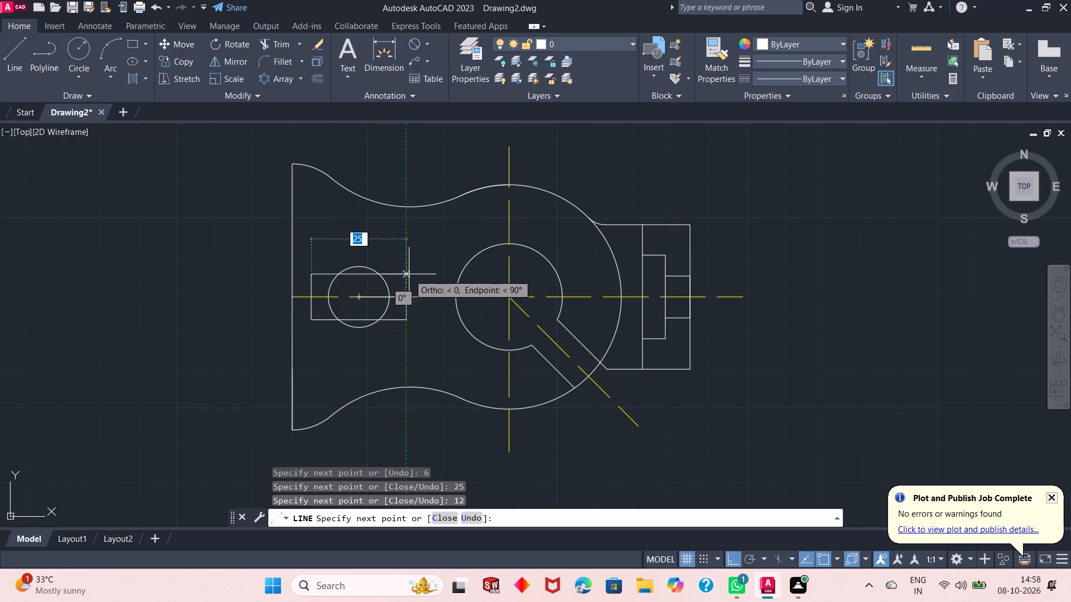
left_click(408, 275)
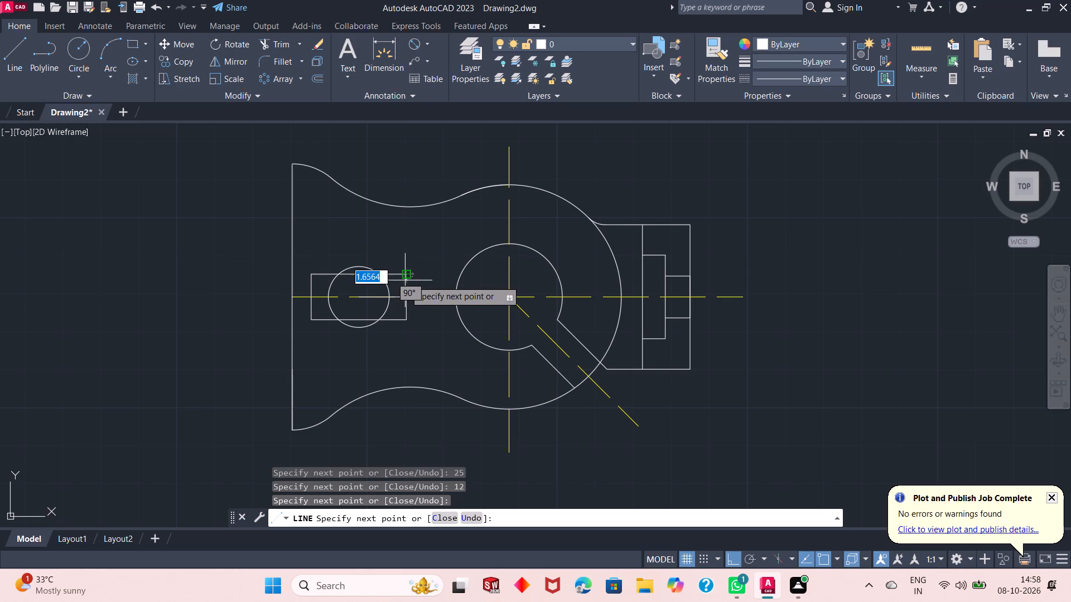
left_click(404, 299)
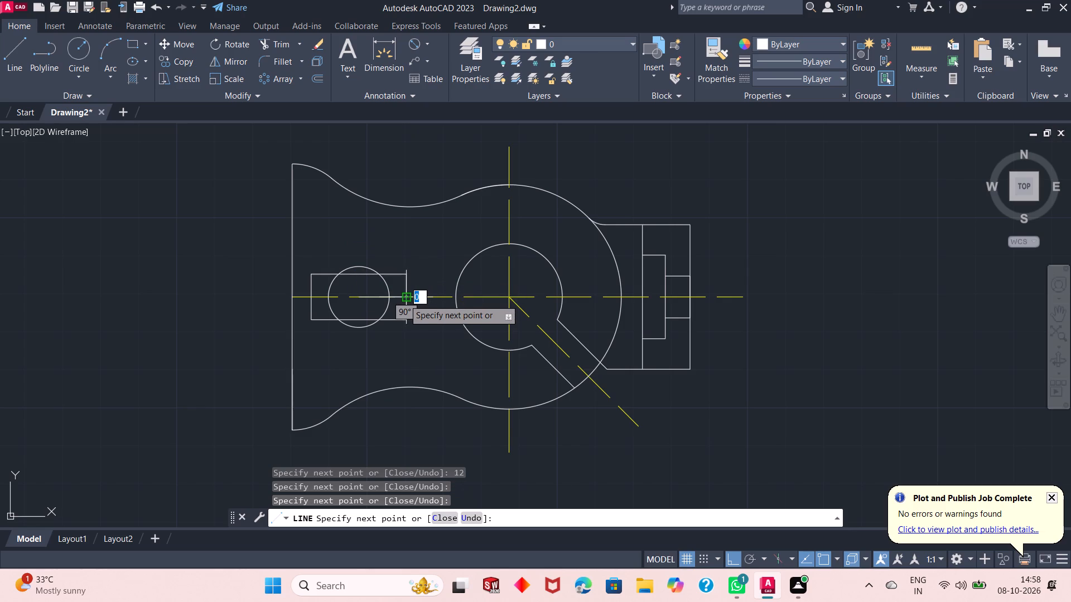
right_click(442, 204)
left_click(460, 216)
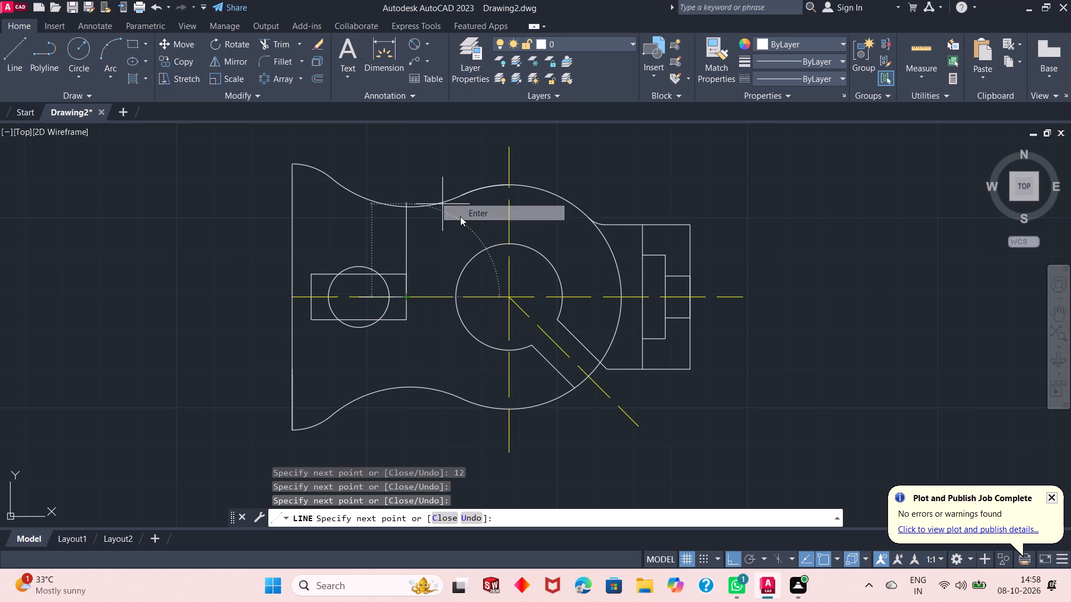
key("Escape")
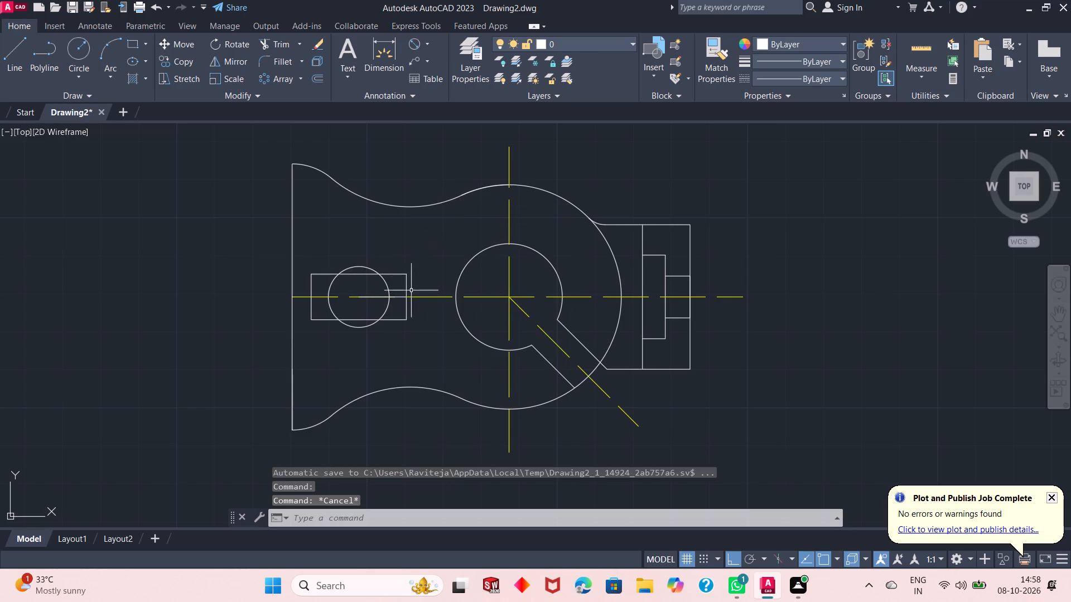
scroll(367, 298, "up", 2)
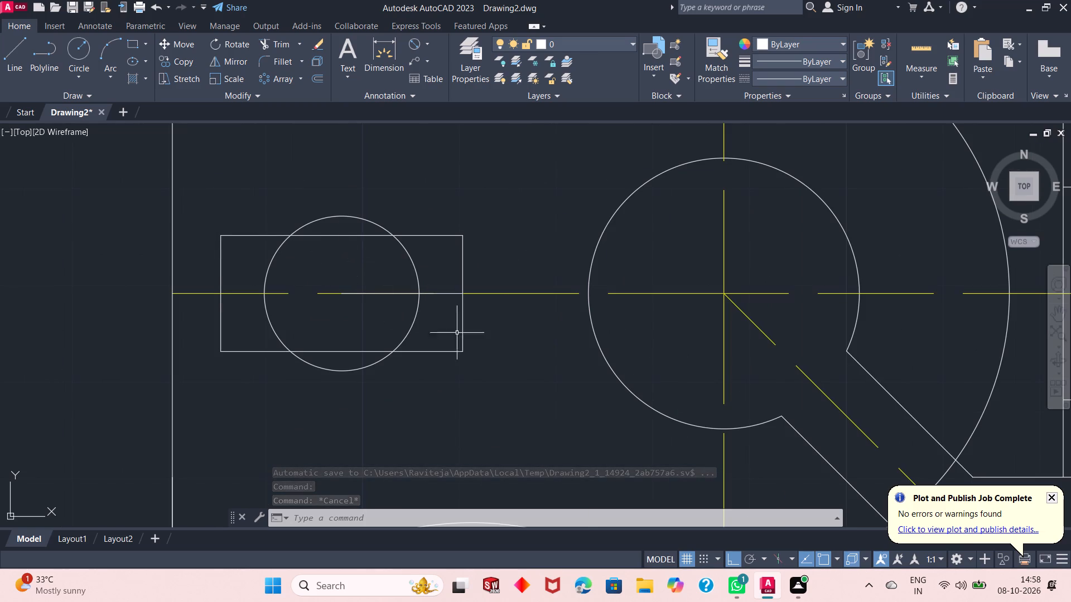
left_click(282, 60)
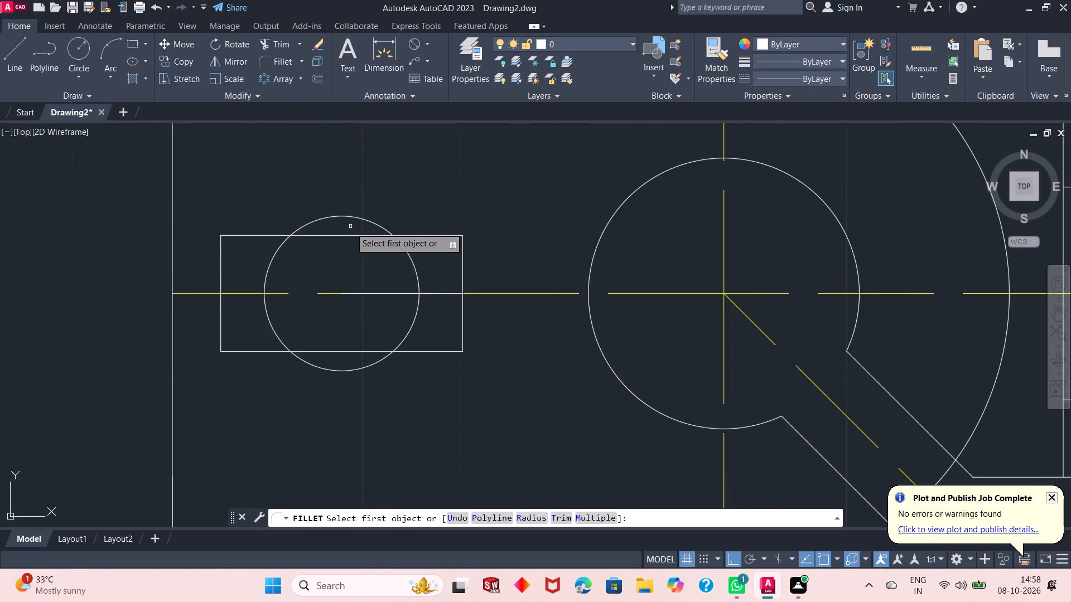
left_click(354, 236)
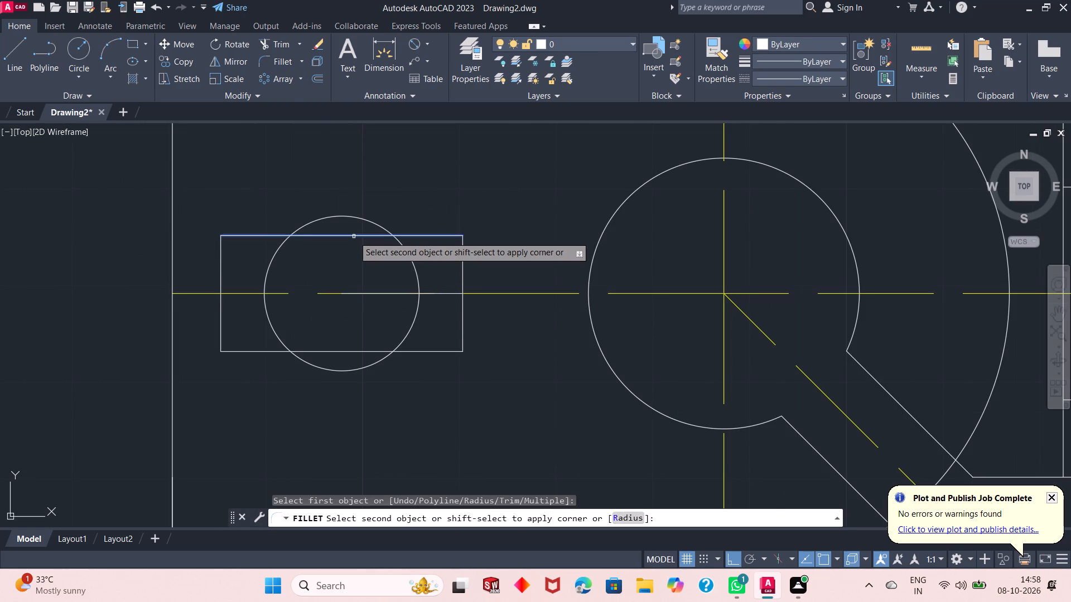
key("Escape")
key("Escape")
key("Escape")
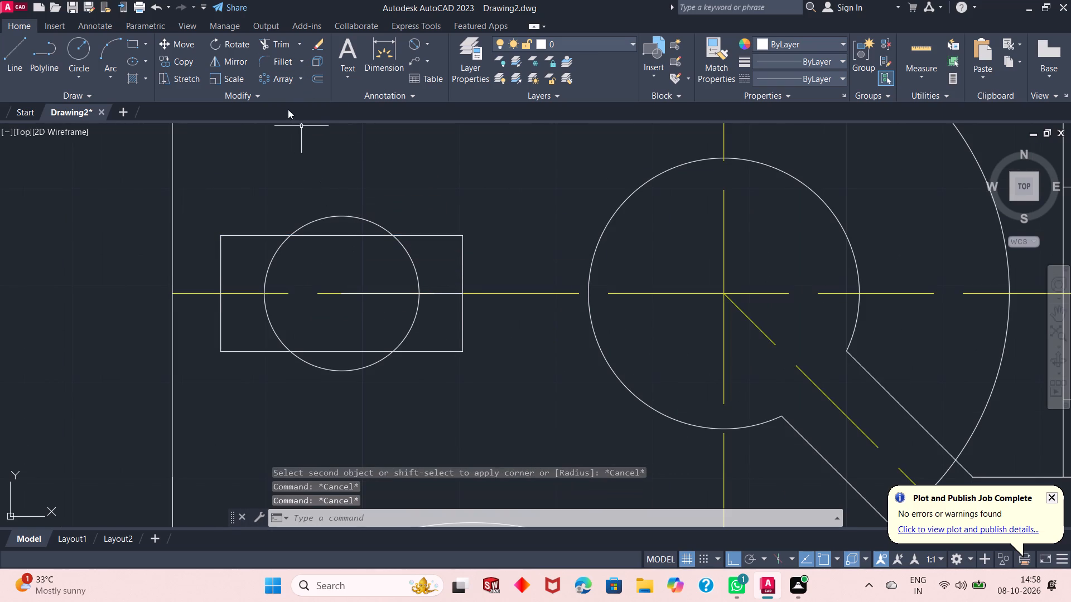
Trim the overlapping rectangle and radius 8 circle segments into one outline, and remove the leftover 12.5-long construction line inside it.
left_click(276, 47)
left_click(330, 234)
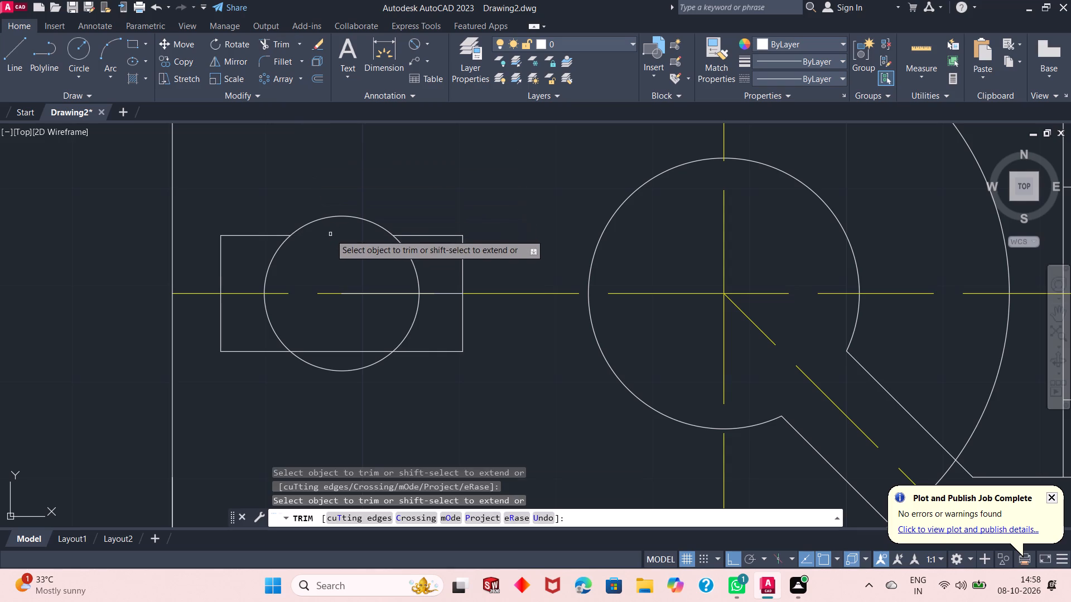
left_click(347, 349)
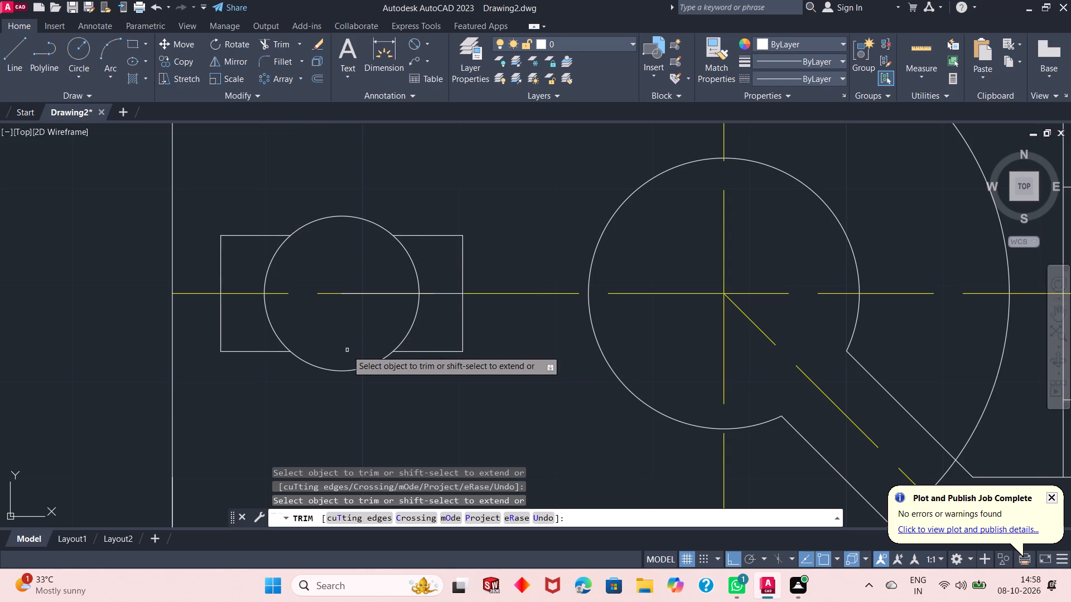
left_click(275, 251)
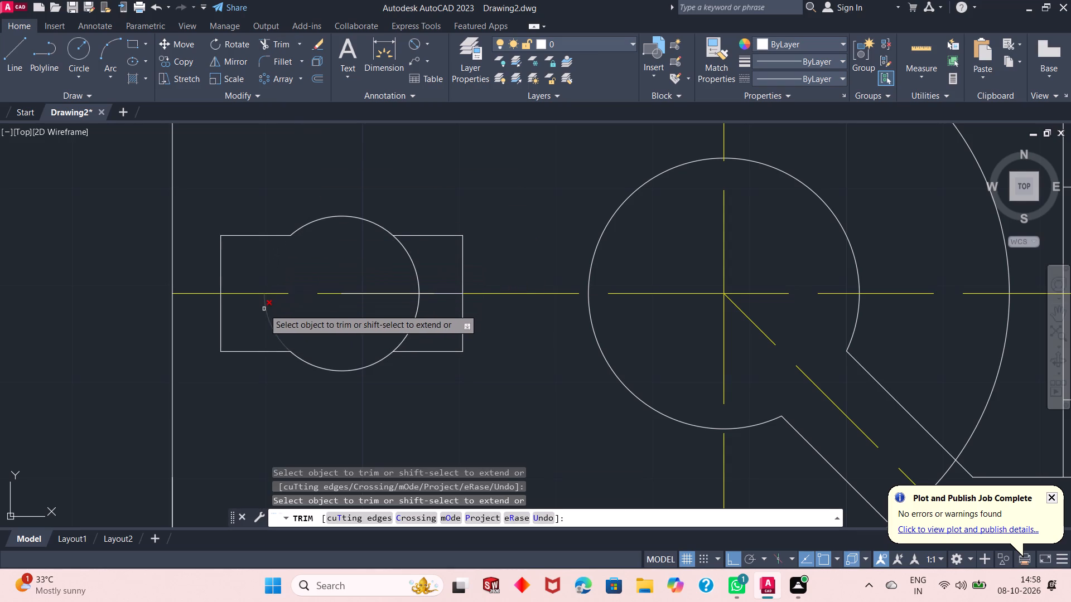
left_click(264, 310)
left_click(392, 272)
left_click(449, 263)
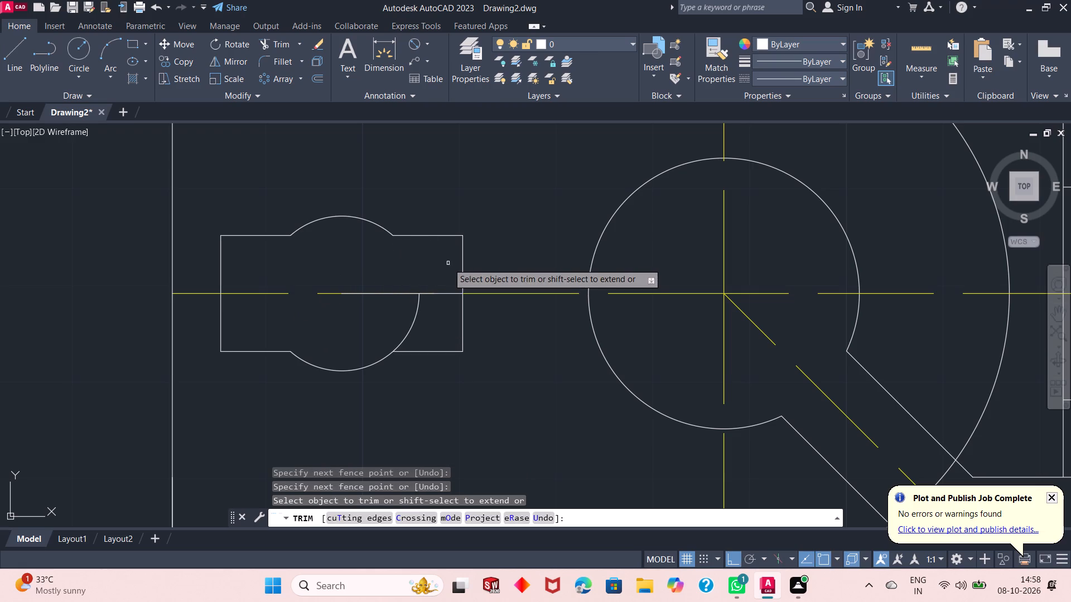
left_click(431, 321)
left_click(402, 324)
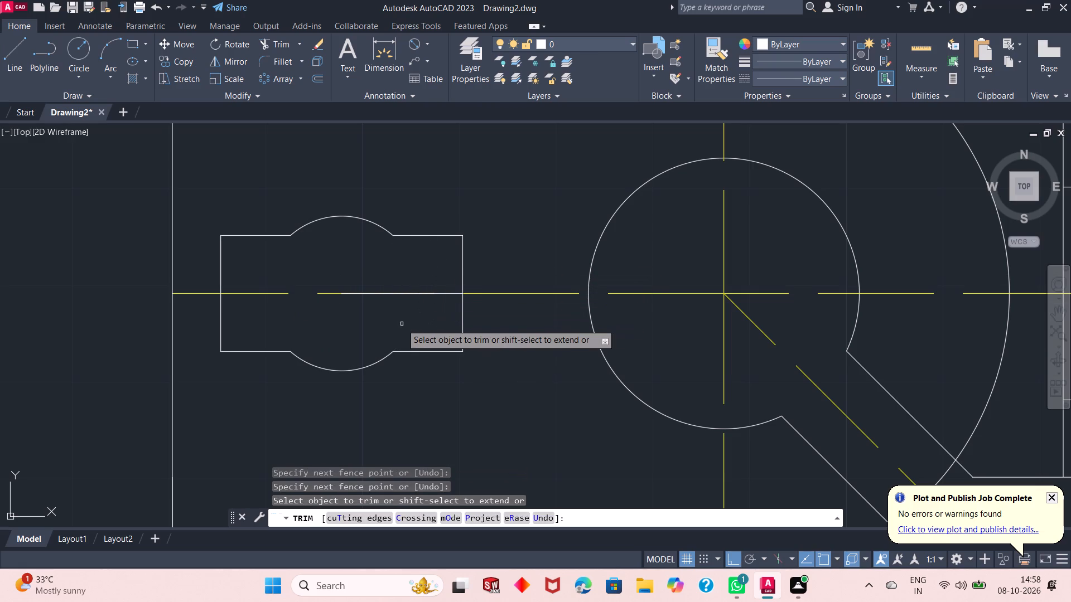
left_click(407, 292)
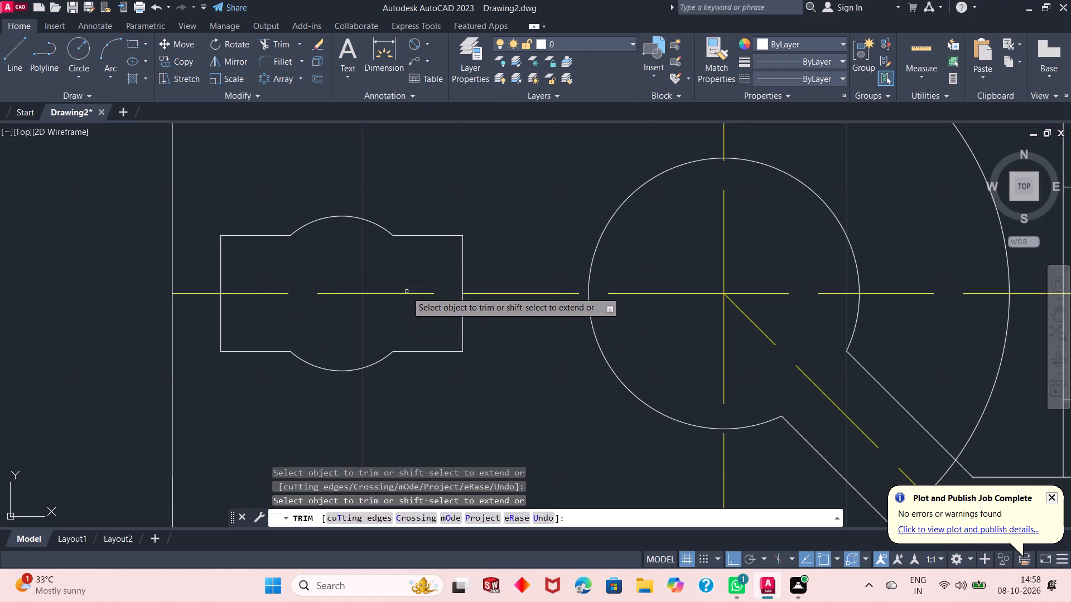
right_click(450, 188)
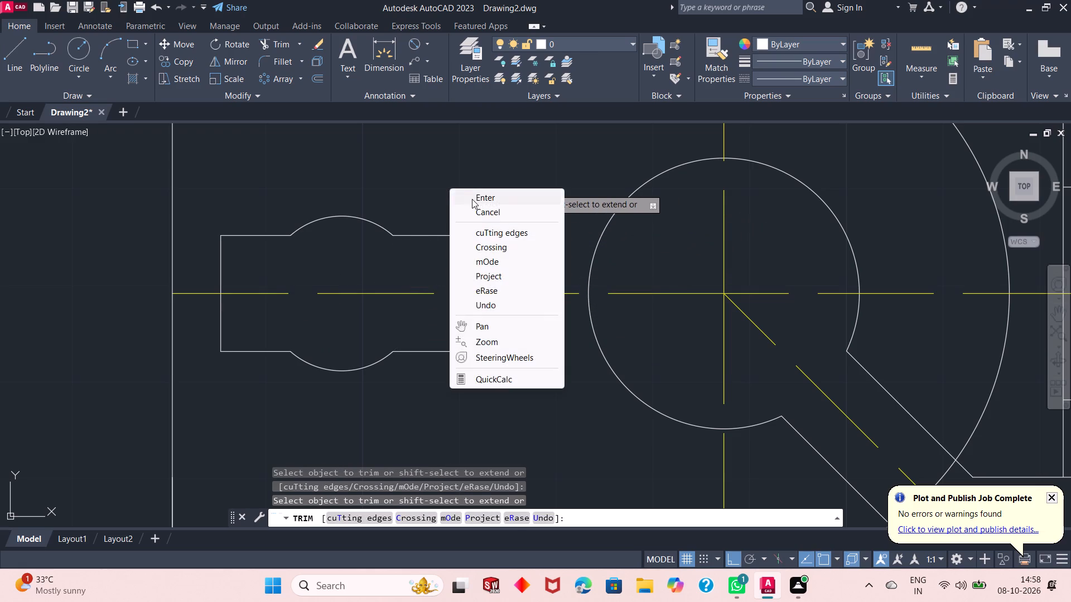
left_click(472, 199)
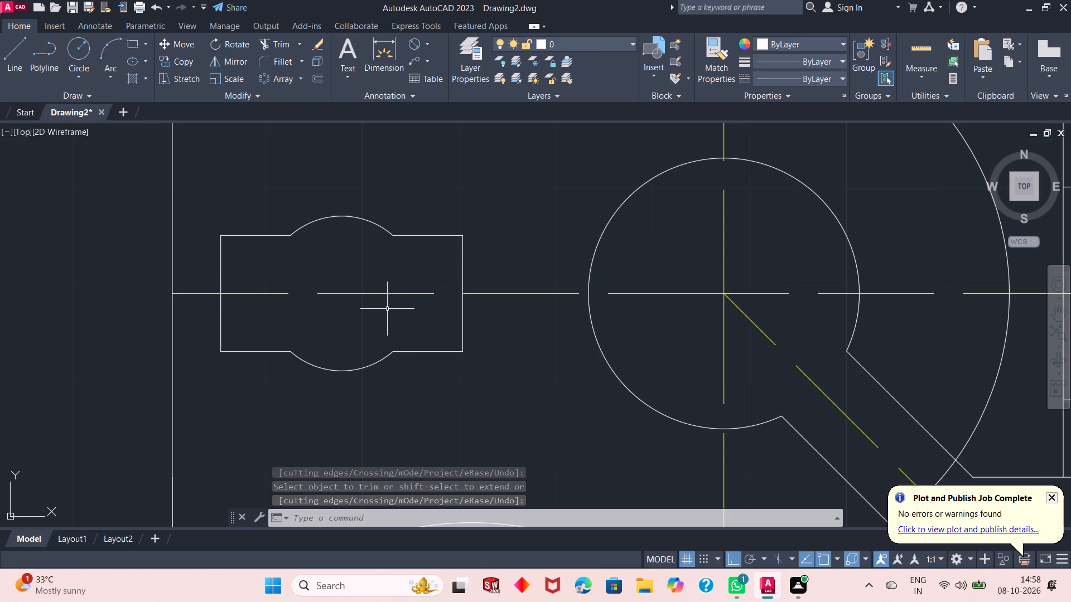
Examine the trimmed rectangle-and-circle outline up close and against the whole part.
scroll(387, 299, "down", 1)
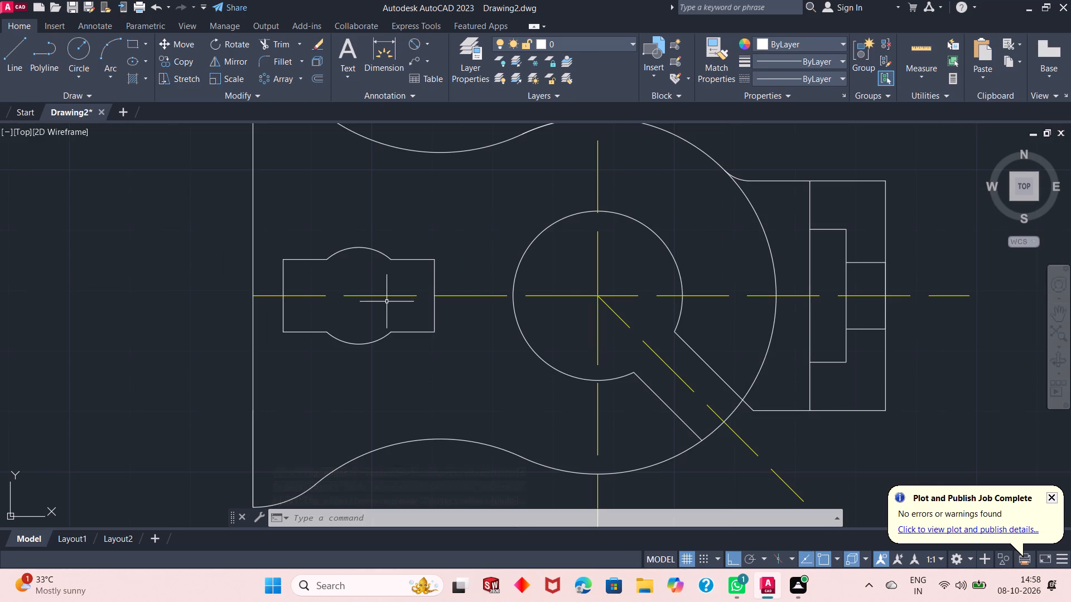
scroll(376, 288, "down", 2)
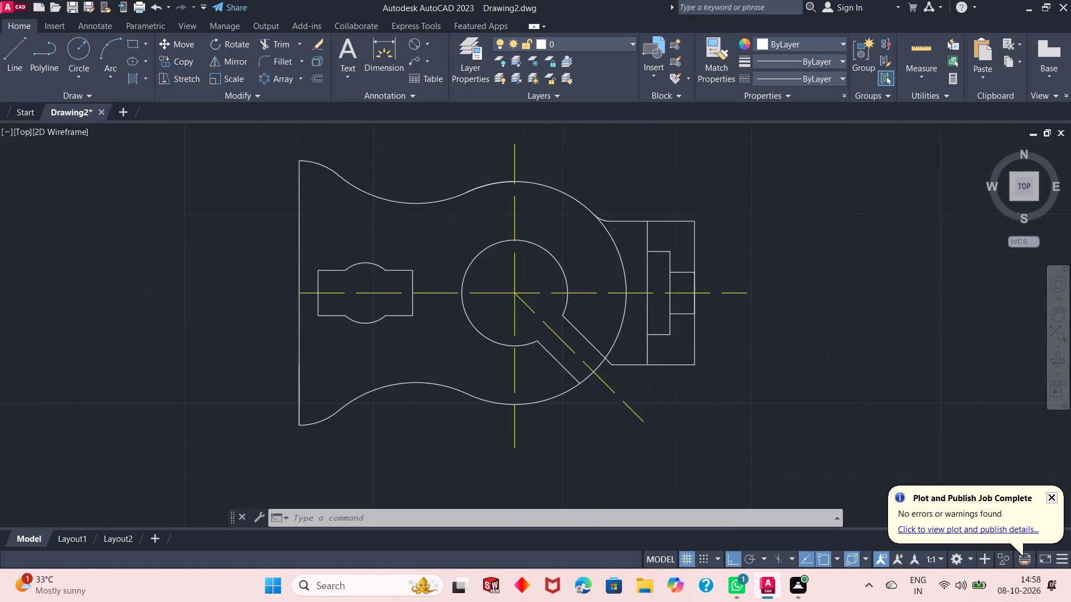
scroll(432, 288, "up", 1)
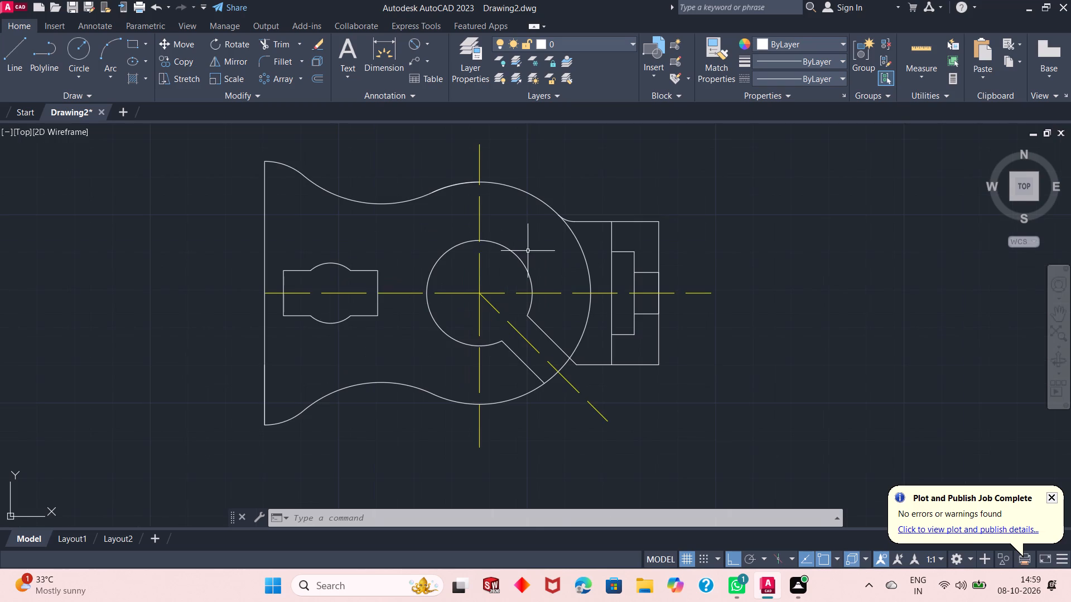
scroll(400, 285, "up", 1)
scroll(524, 336, "down", 1)
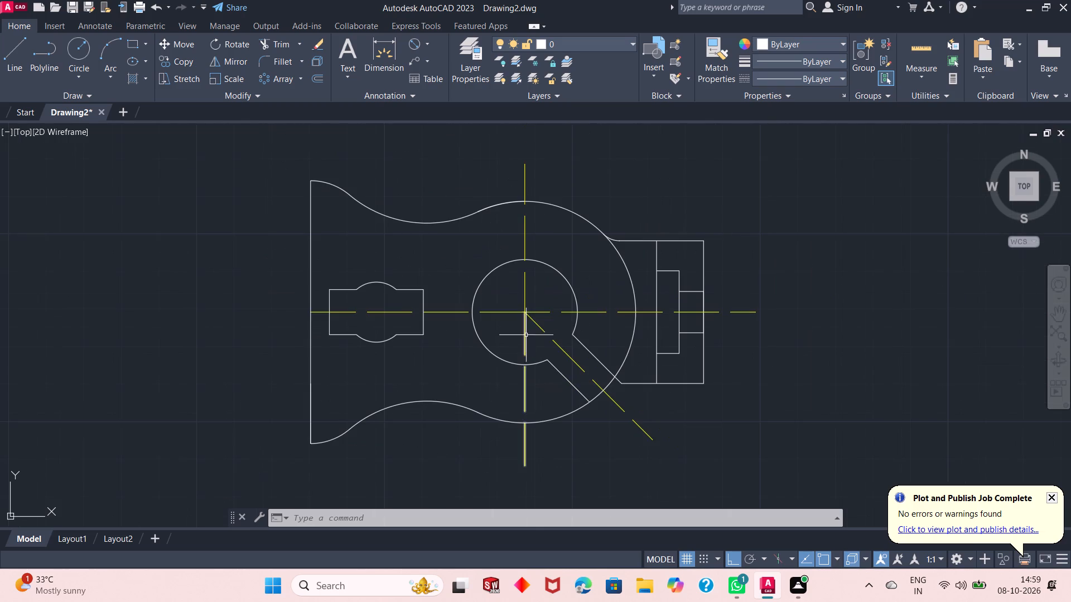
scroll(385, 323, "up", 2)
scroll(207, 298, "up", 1)
middle_click_drag(207, 298, 218, 298)
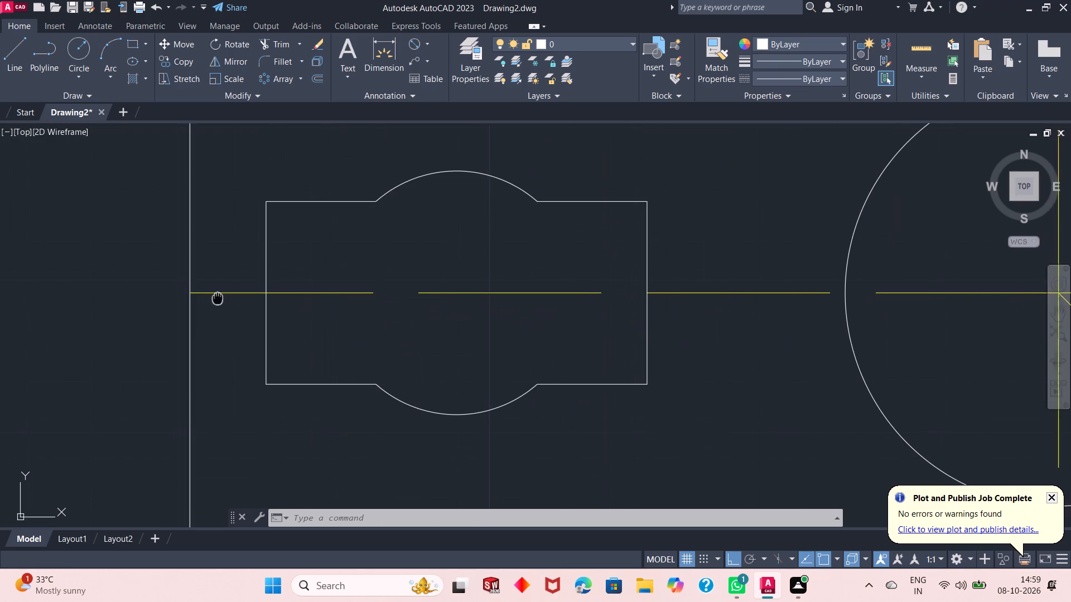
middle_click_drag(218, 298, 236, 318)
scroll(427, 303, "down", 2)
scroll(433, 313, "up", 3)
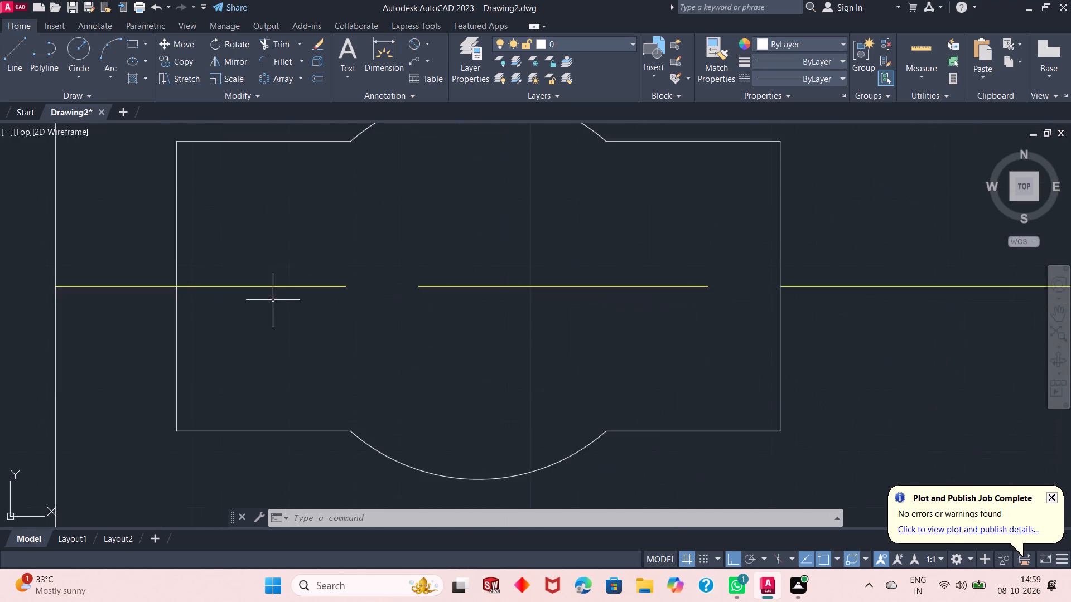
scroll(272, 298, "down", 4)
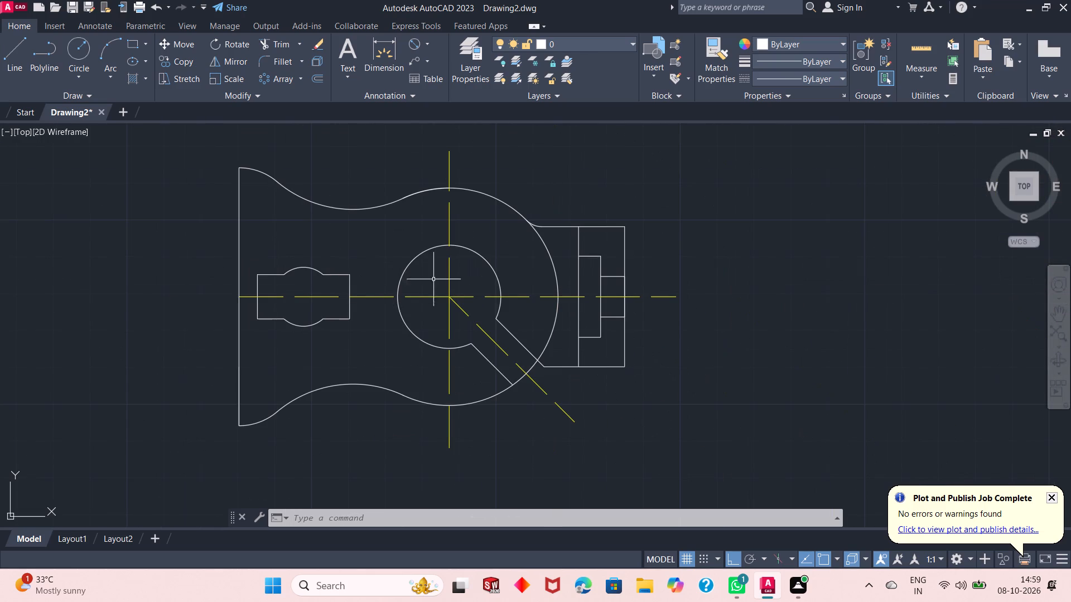
Make Layer2 the current layer.
left_click(567, 45)
left_click(595, 90)
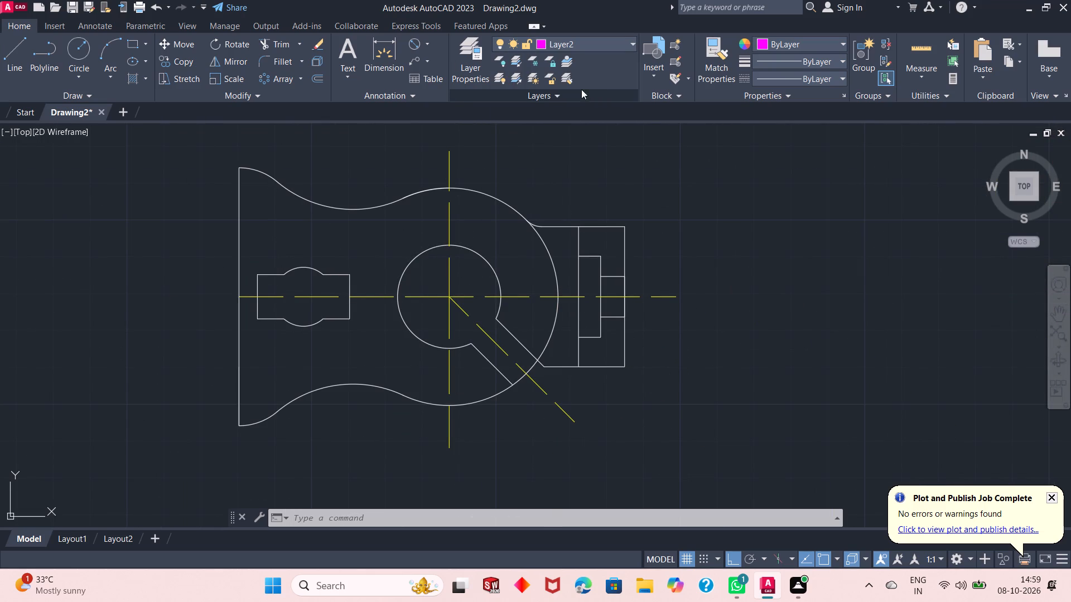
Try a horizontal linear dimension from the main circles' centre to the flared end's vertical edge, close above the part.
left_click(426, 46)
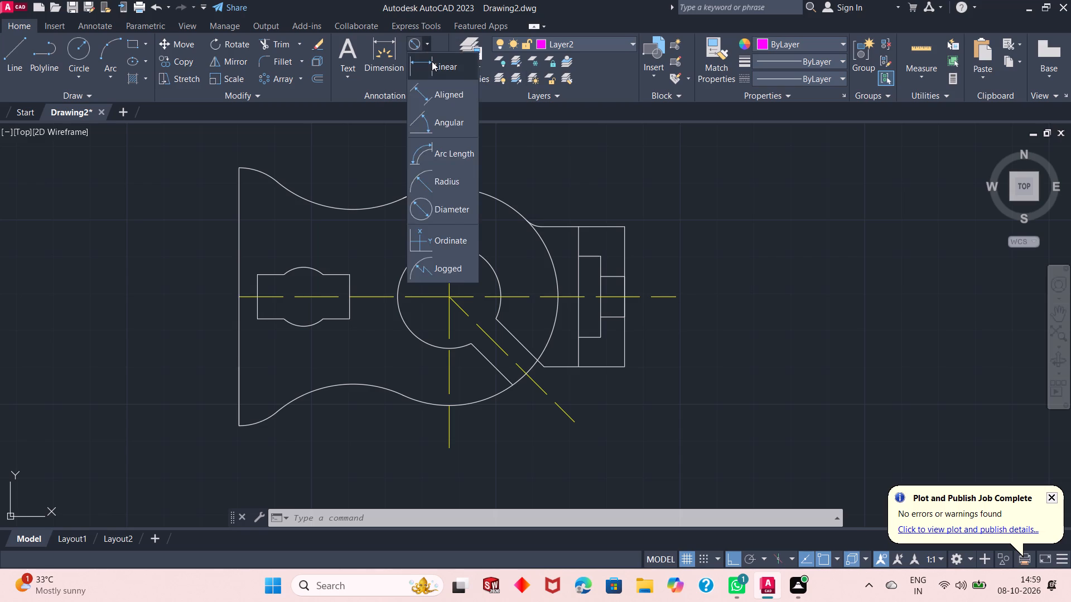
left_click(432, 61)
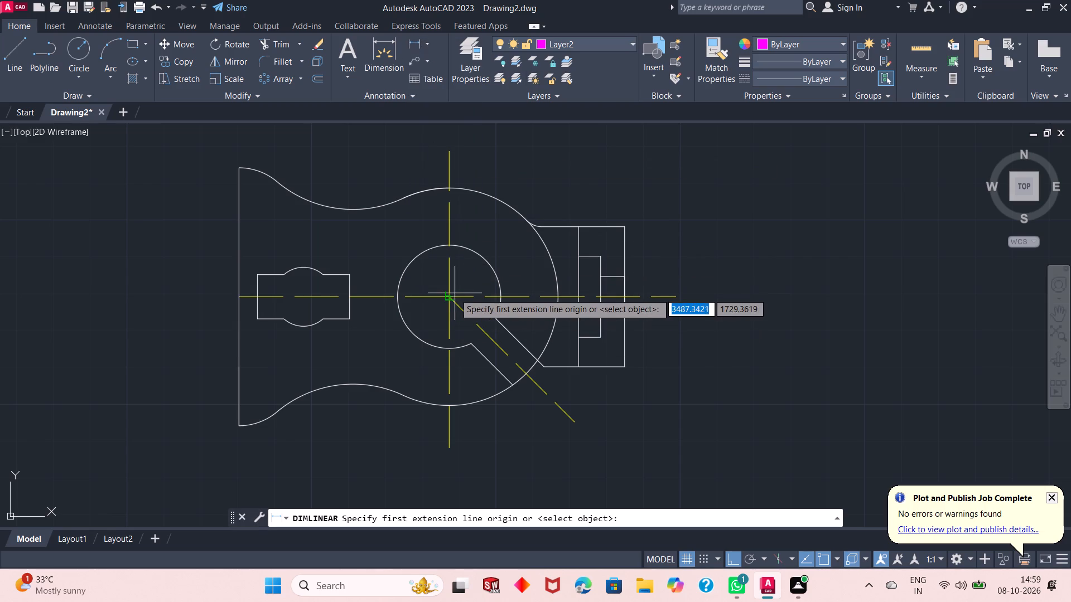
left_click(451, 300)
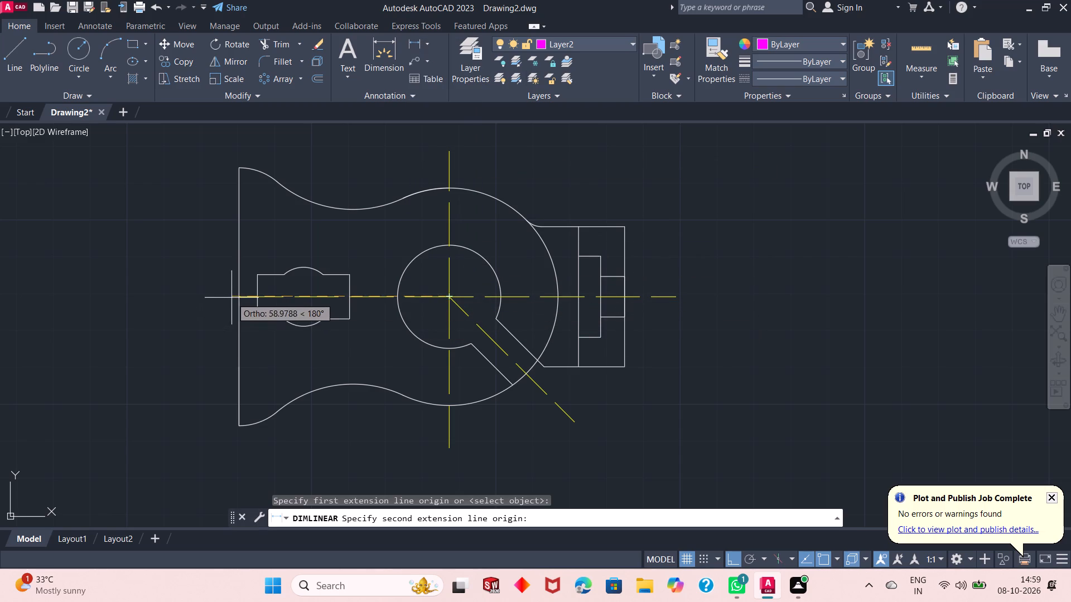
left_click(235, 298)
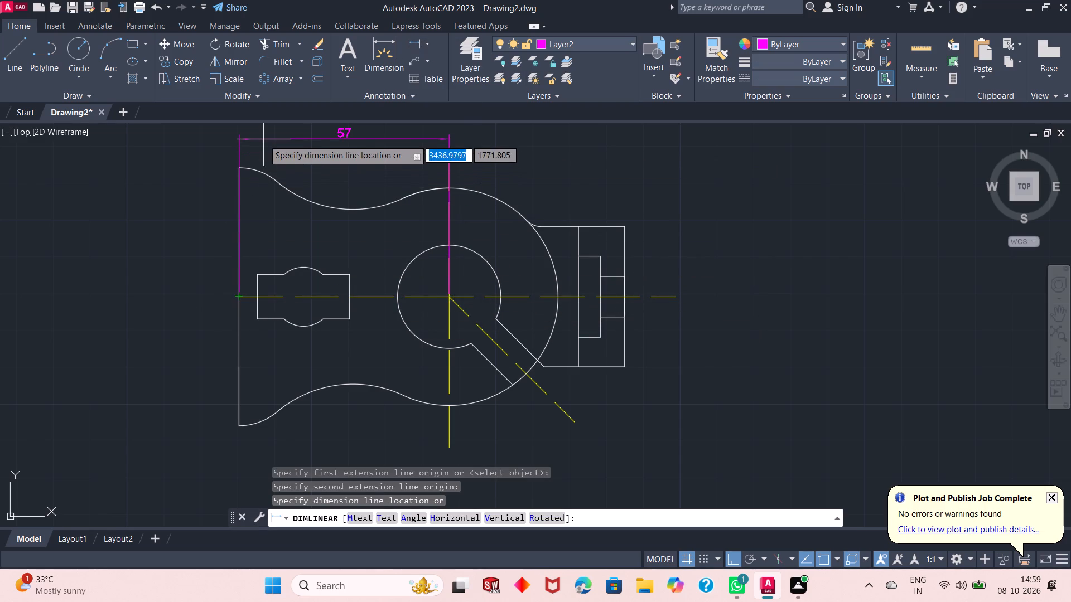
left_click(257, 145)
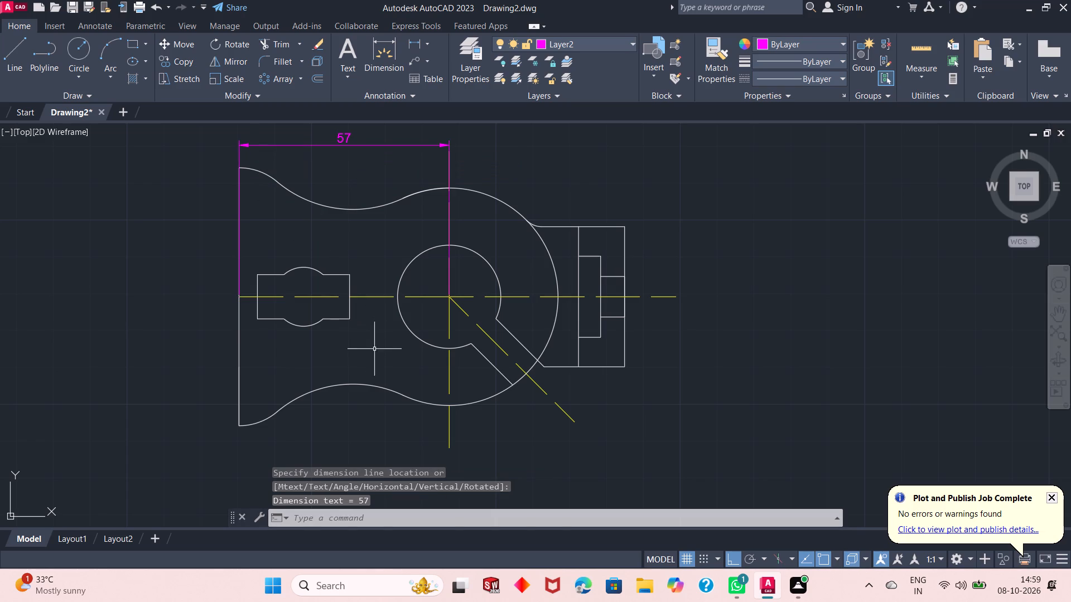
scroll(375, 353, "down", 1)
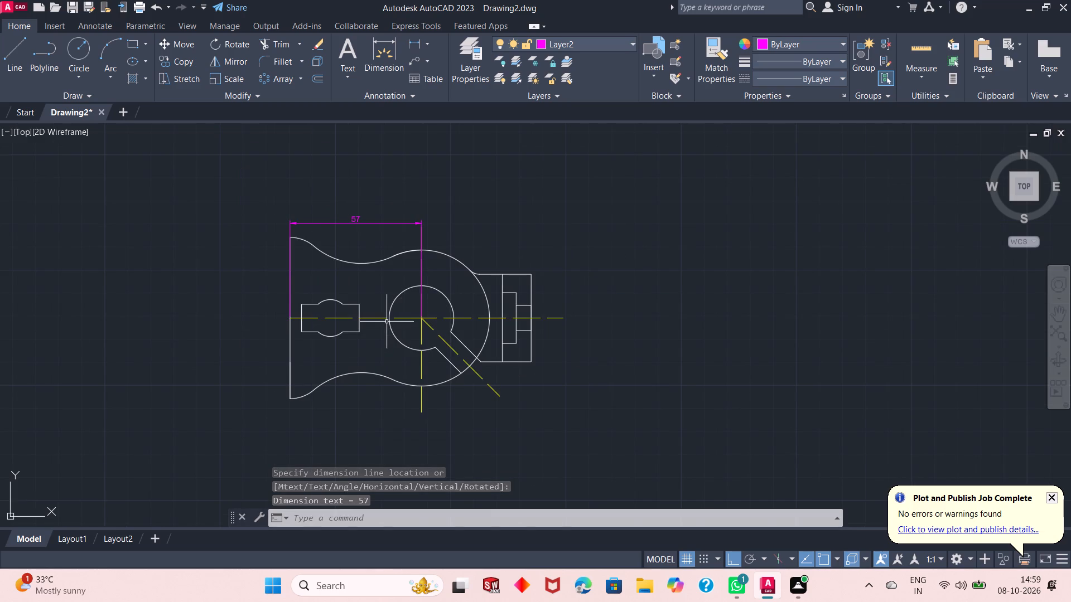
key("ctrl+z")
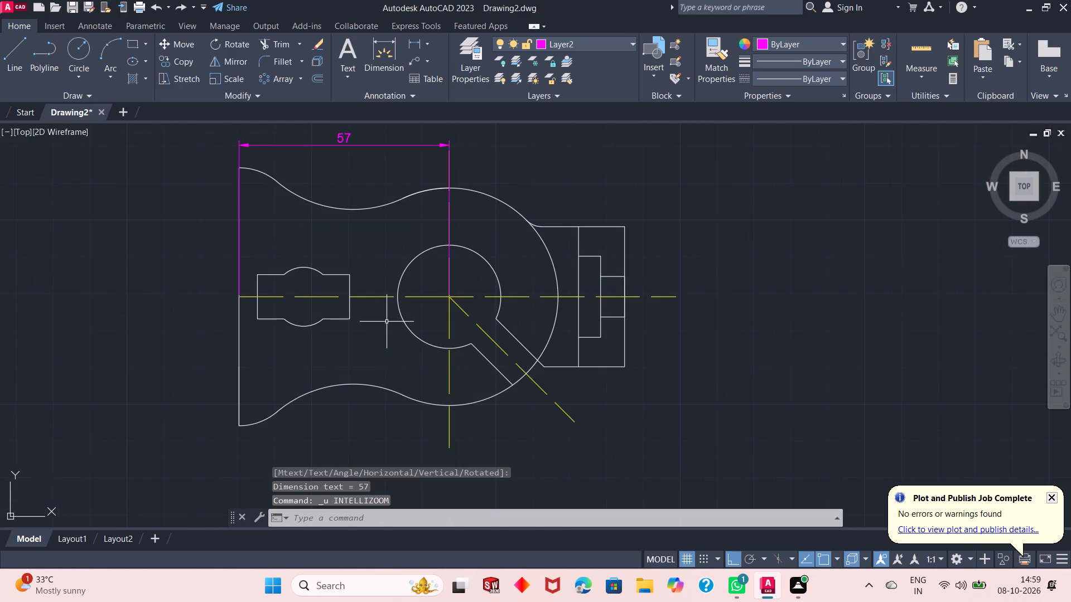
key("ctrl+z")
Add a horizontal linear dimension from the main circles' centre to the flared end's vertical edge, placed well above the part.
scroll(396, 345, "down", 1)
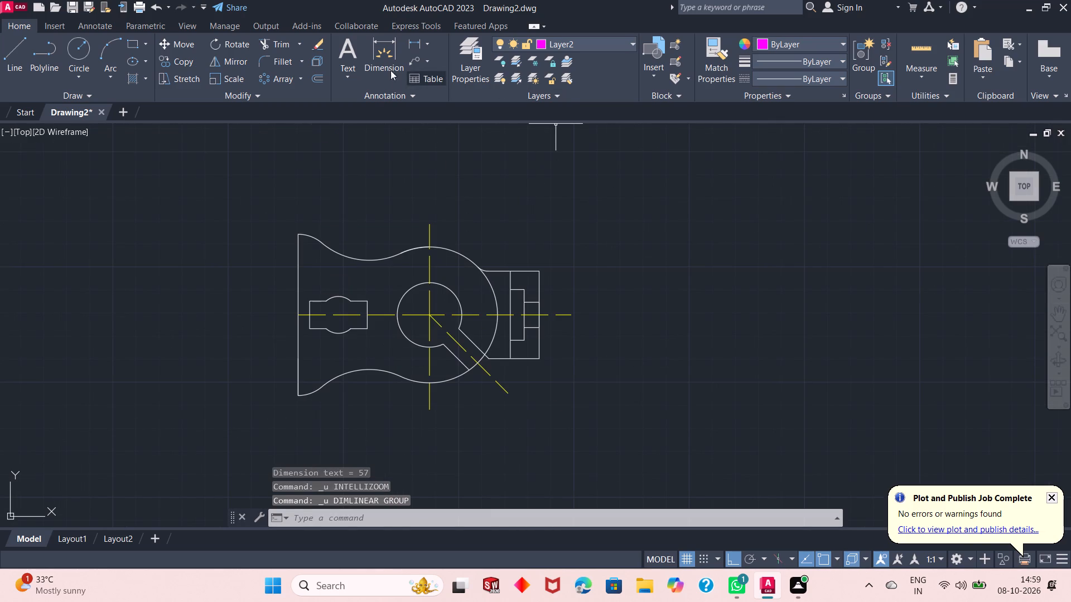
left_click(415, 42)
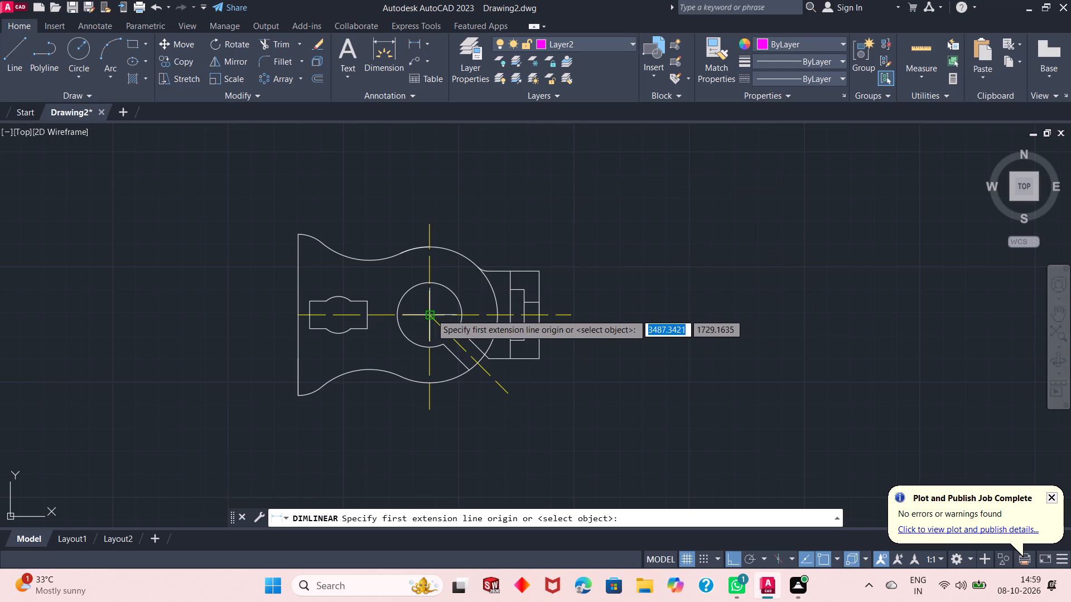
left_click(431, 314)
left_click(295, 315)
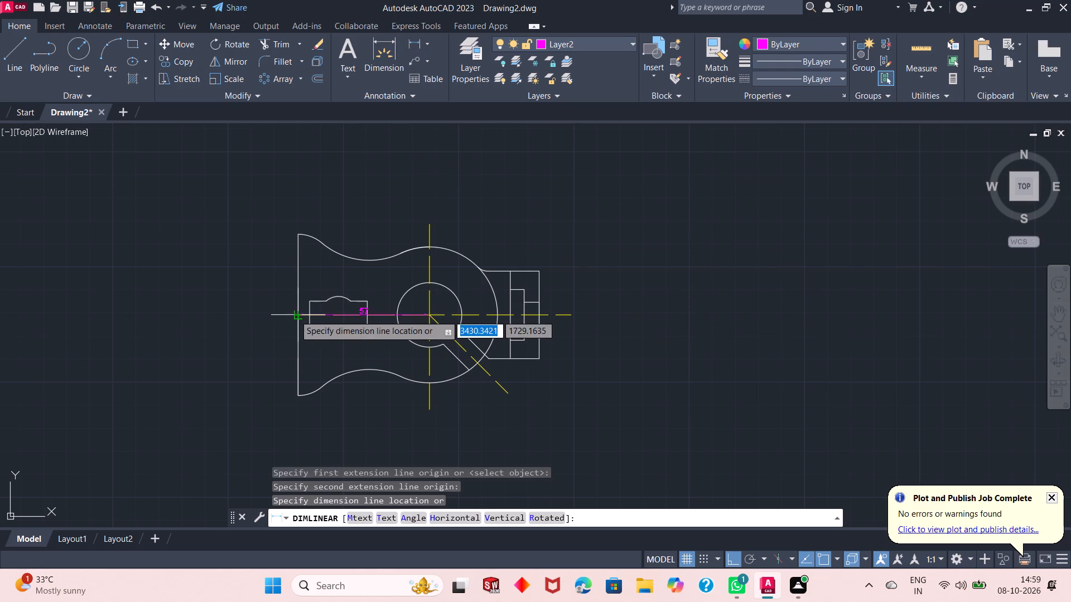
left_click(312, 190)
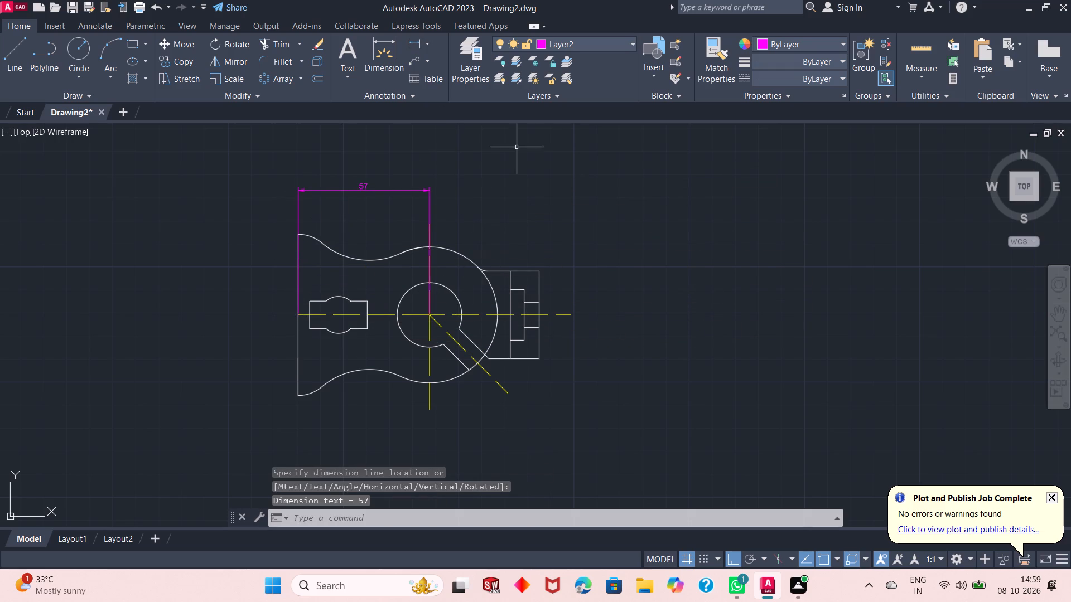
Add a vertical linear dimension across the flared end's full height, placed outside its vertical edge.
right_click(508, 169)
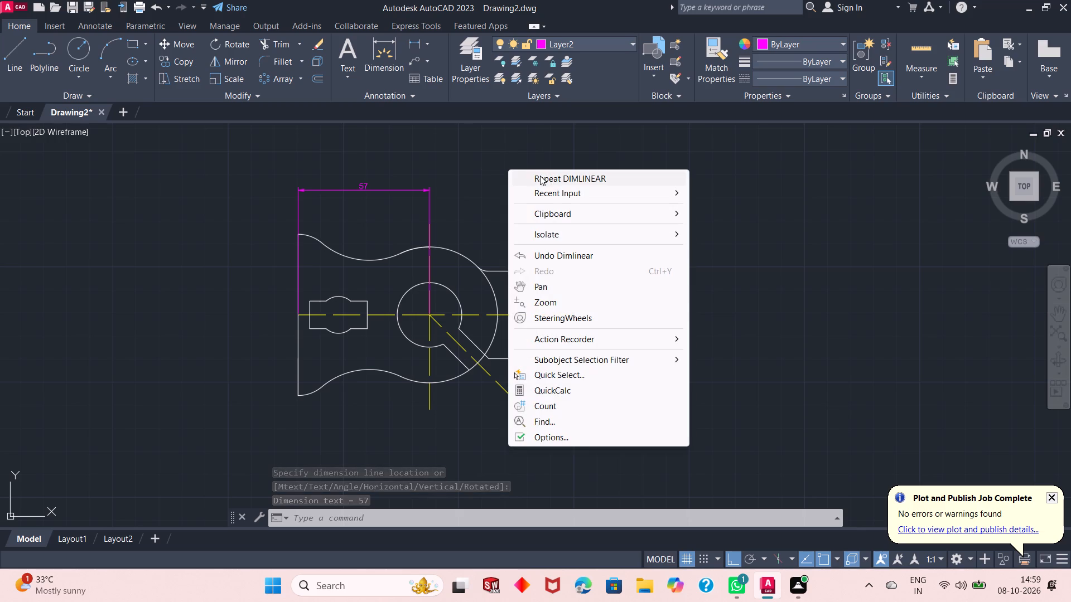
left_click(566, 177)
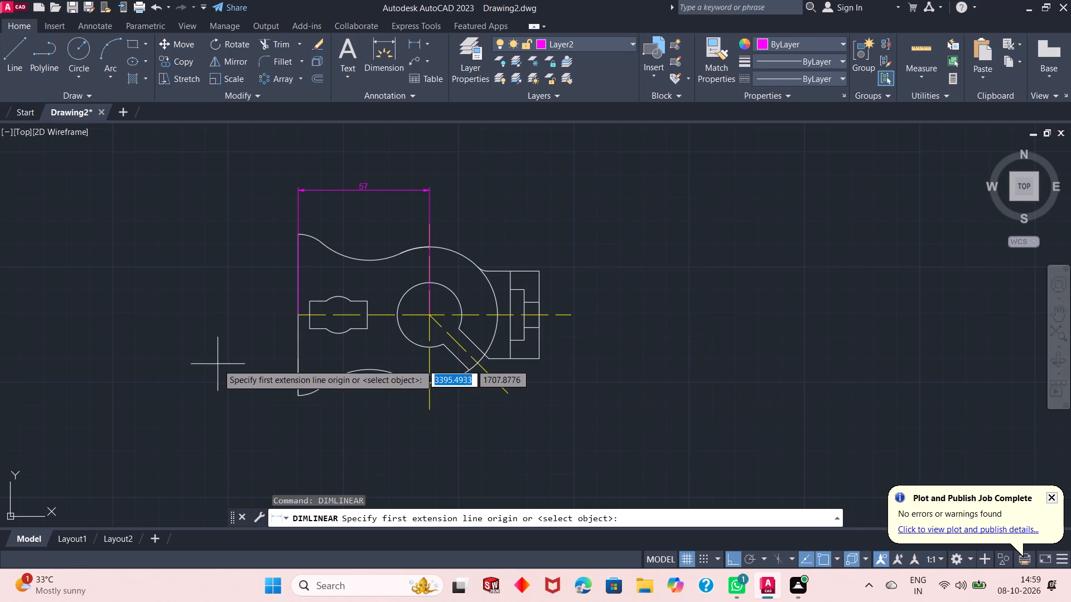
scroll(266, 331, "up", 1)
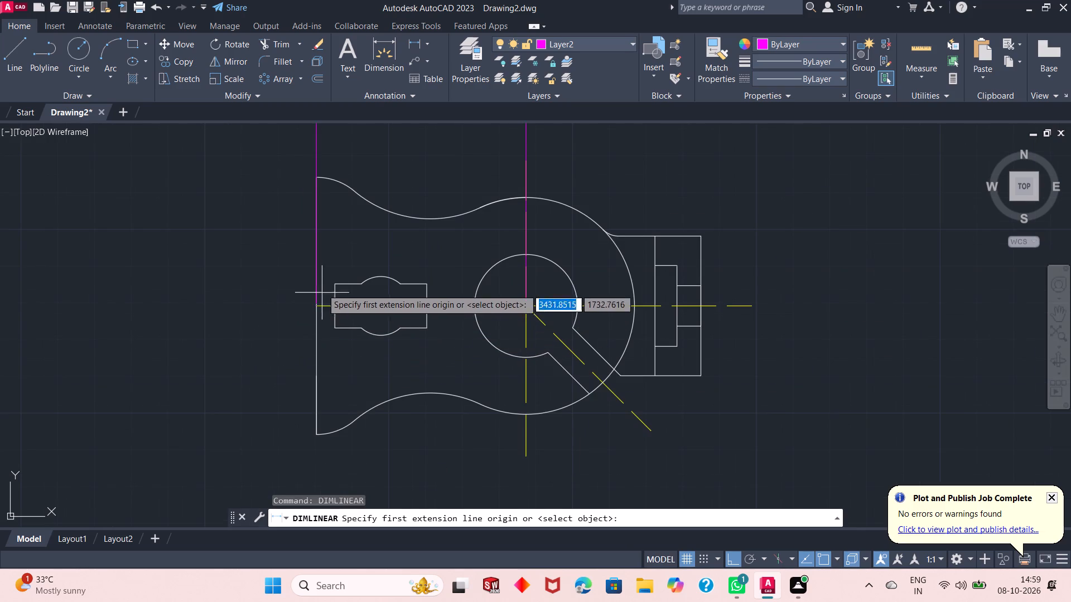
left_click(320, 177)
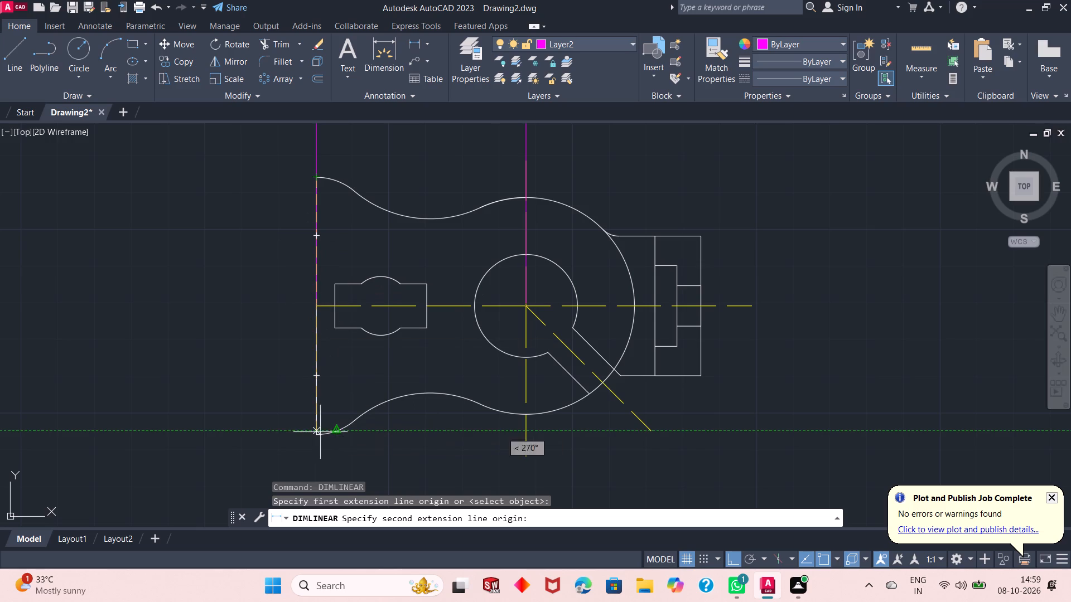
left_click(315, 435)
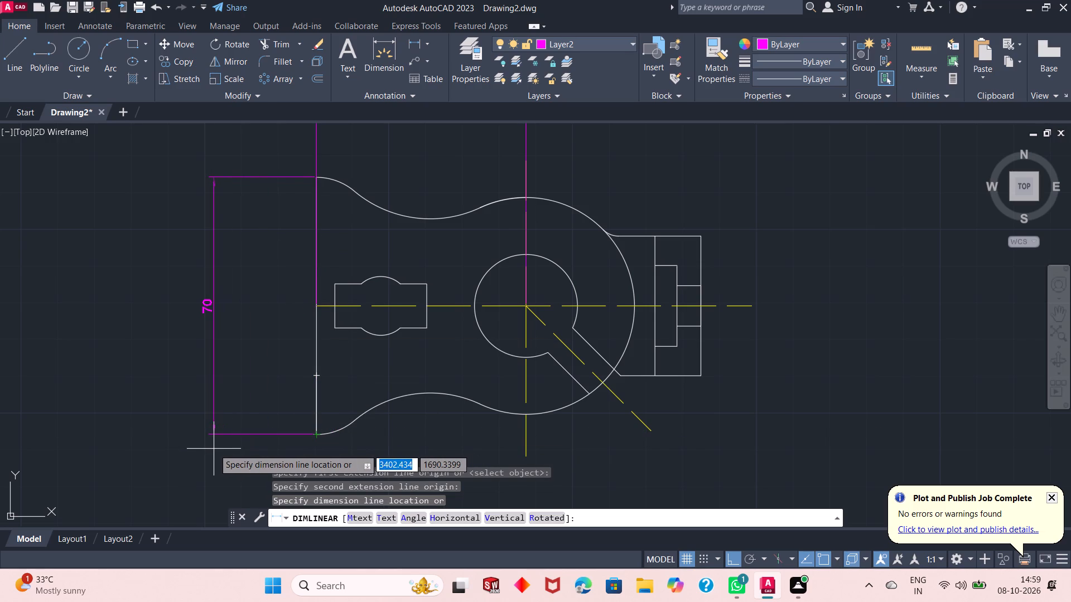
left_click(214, 449)
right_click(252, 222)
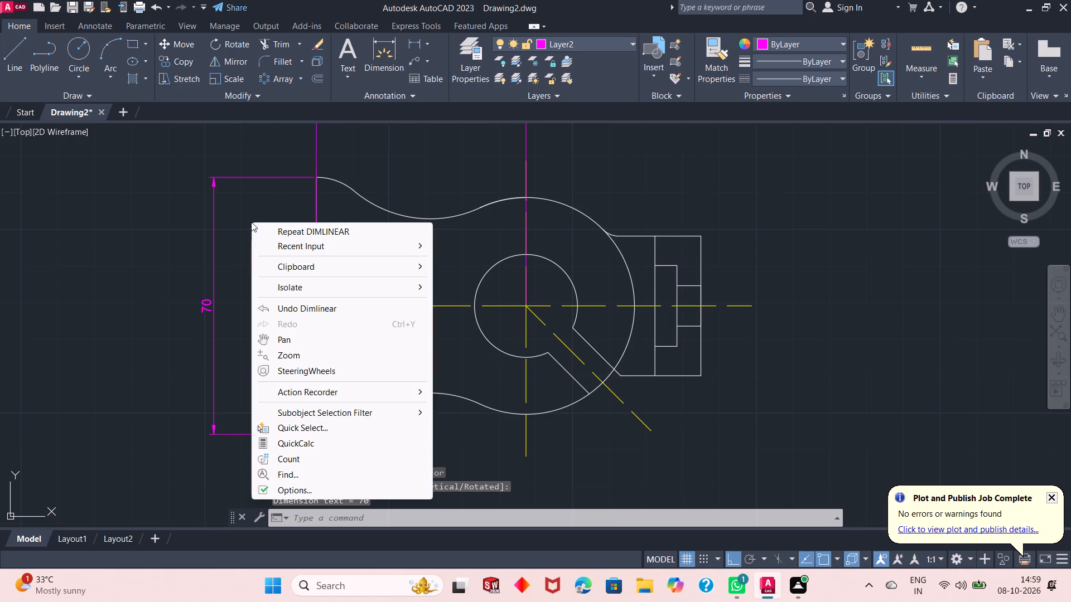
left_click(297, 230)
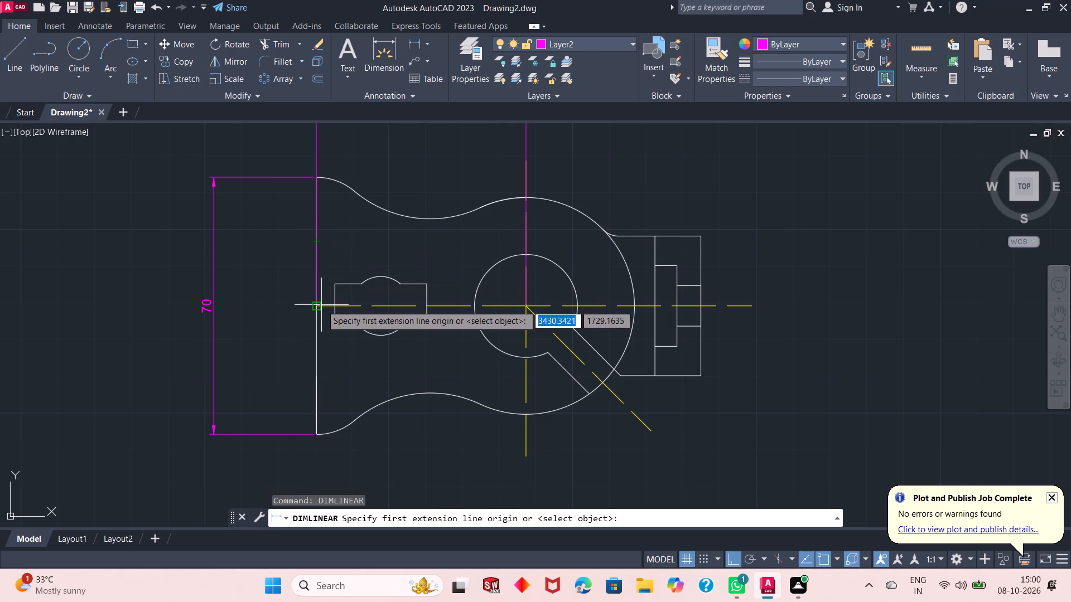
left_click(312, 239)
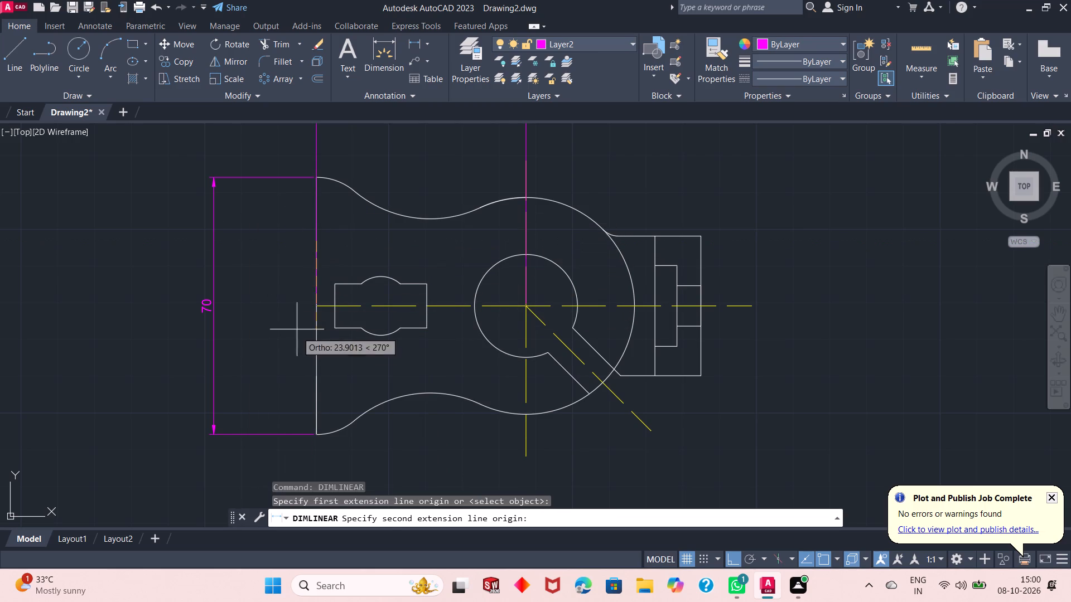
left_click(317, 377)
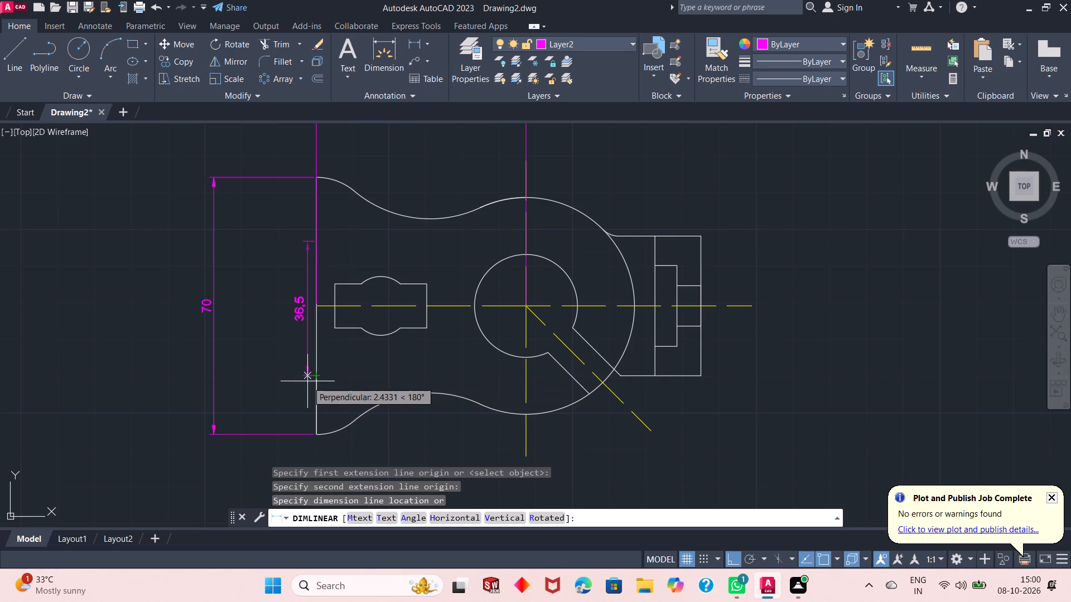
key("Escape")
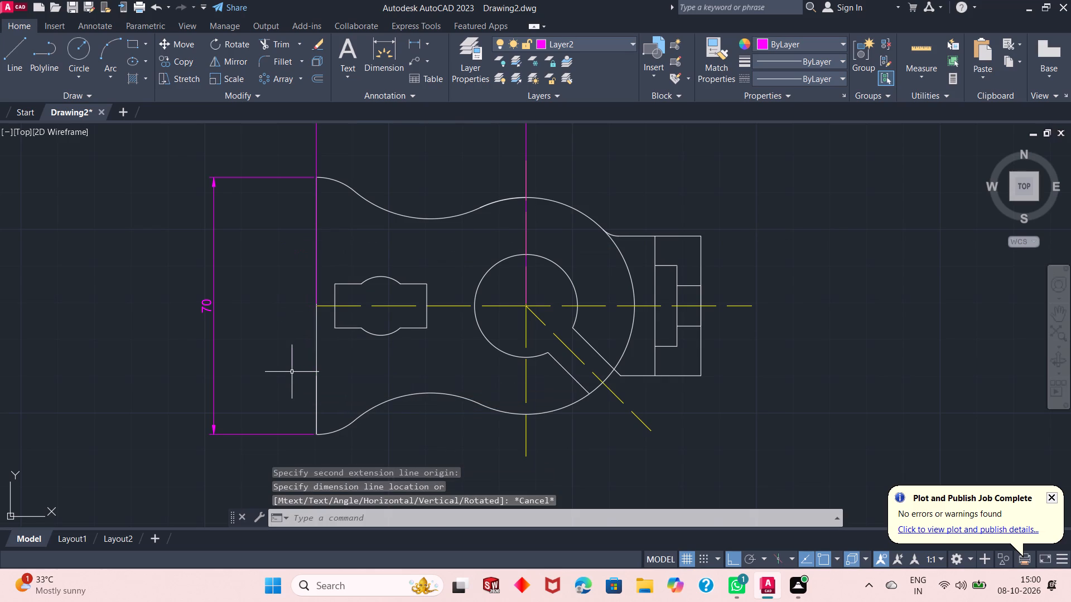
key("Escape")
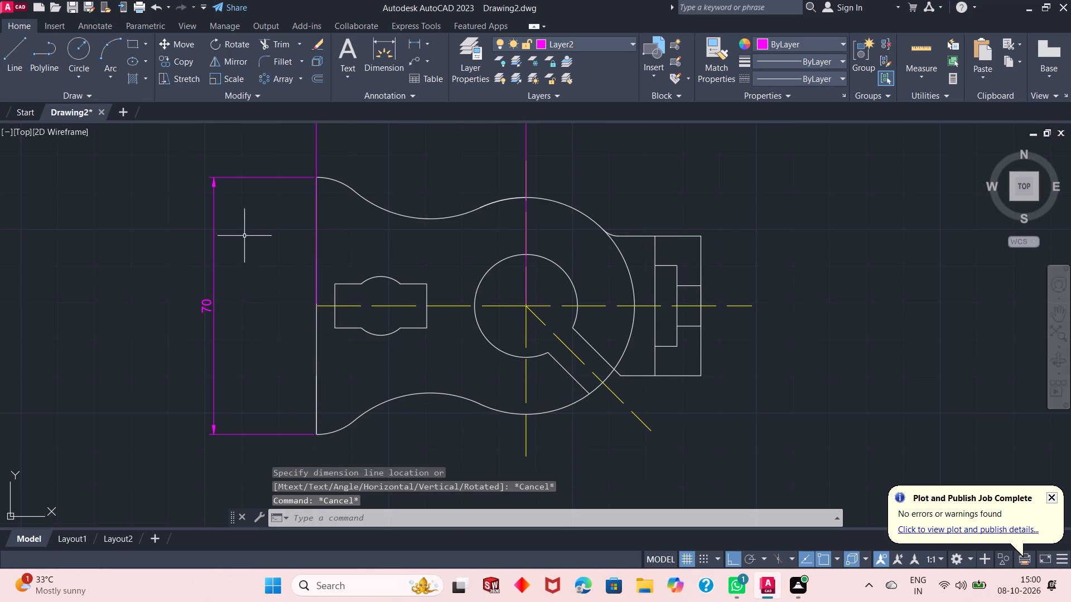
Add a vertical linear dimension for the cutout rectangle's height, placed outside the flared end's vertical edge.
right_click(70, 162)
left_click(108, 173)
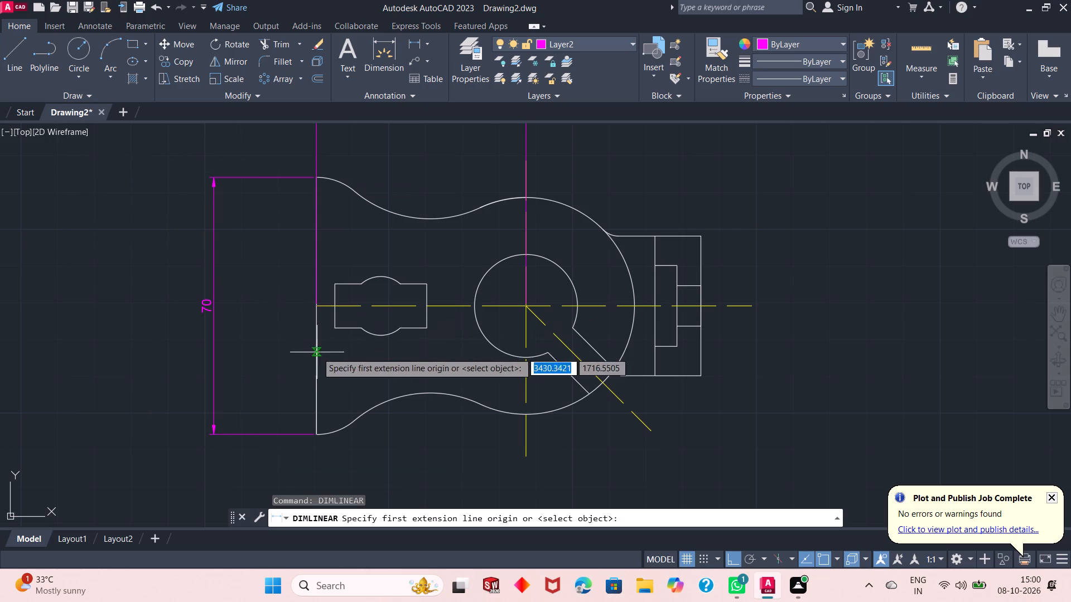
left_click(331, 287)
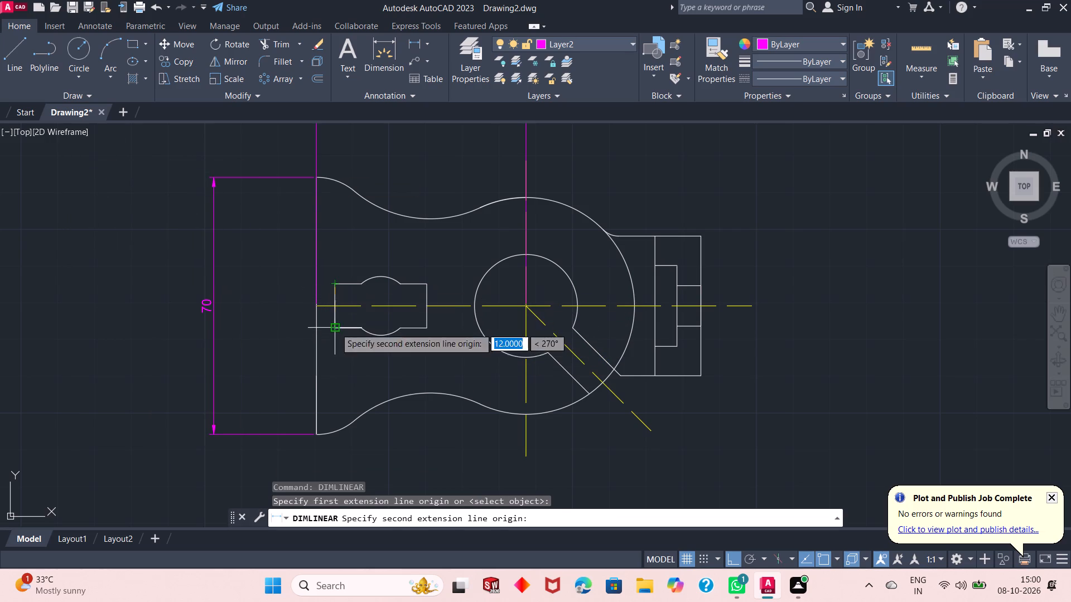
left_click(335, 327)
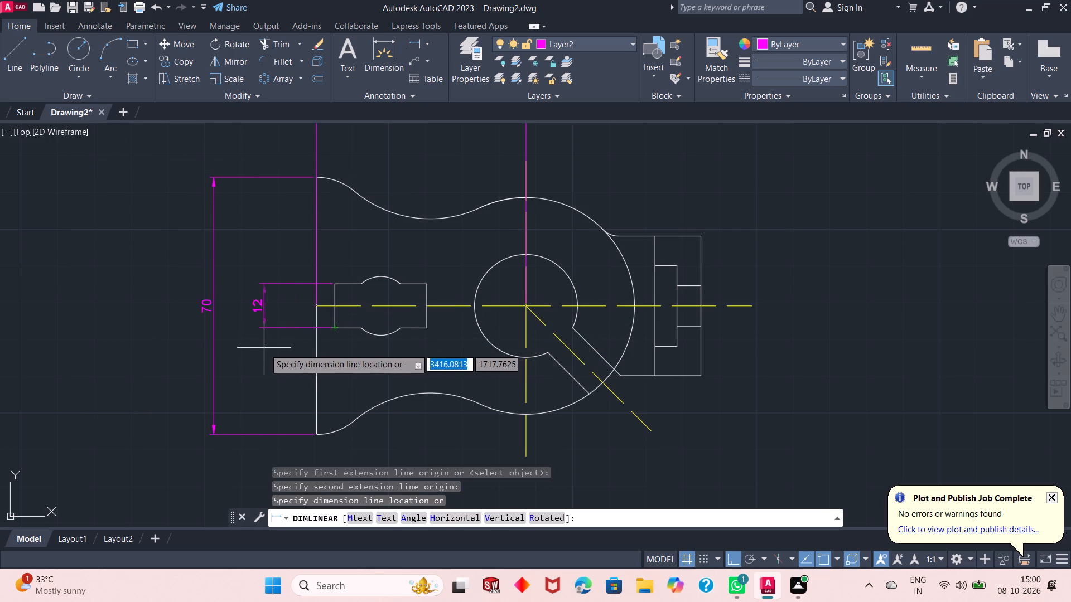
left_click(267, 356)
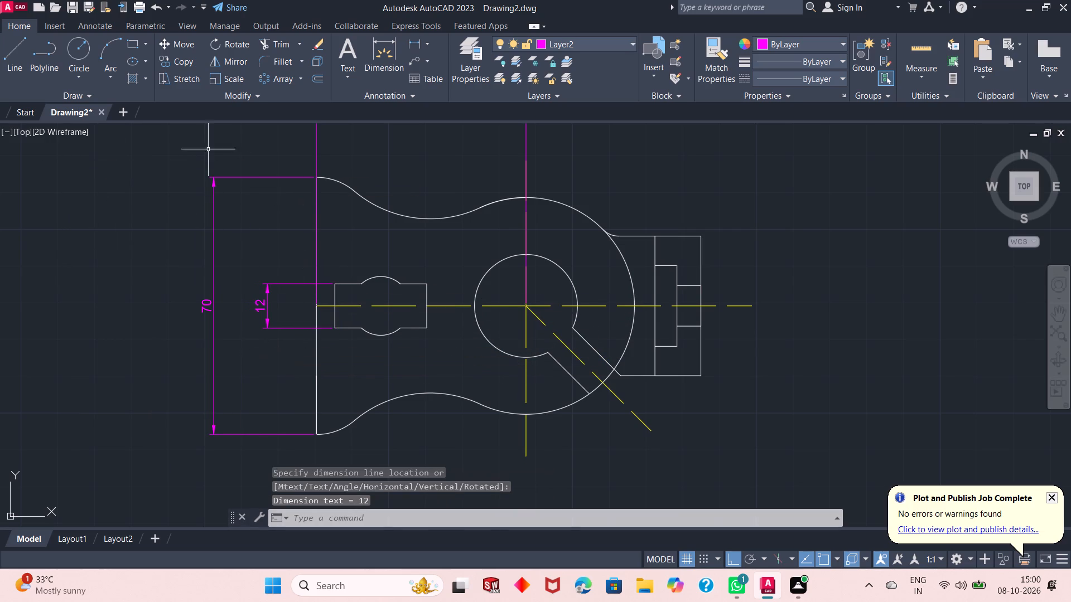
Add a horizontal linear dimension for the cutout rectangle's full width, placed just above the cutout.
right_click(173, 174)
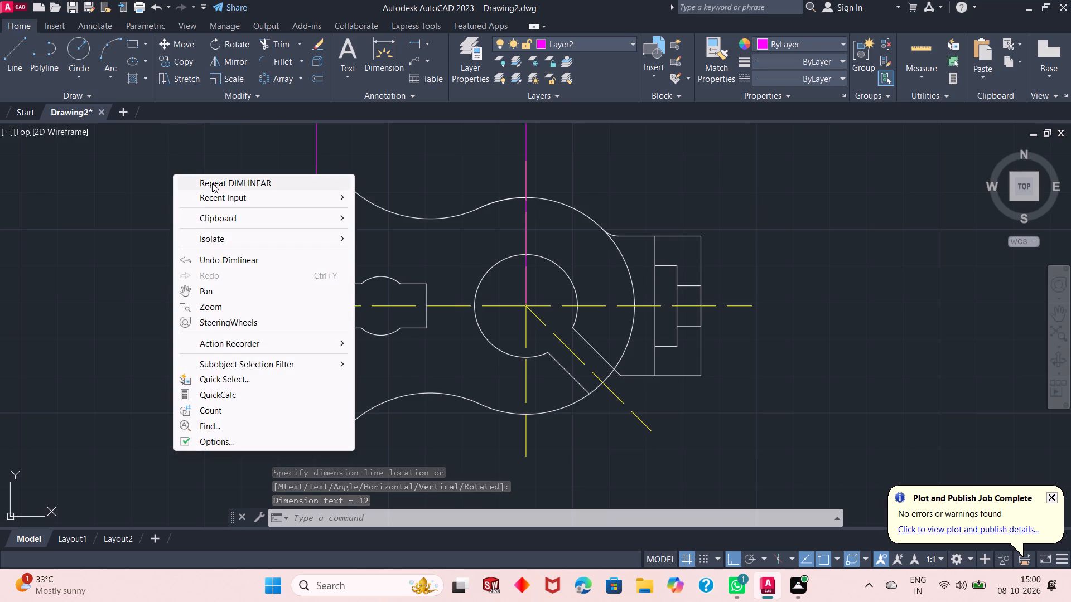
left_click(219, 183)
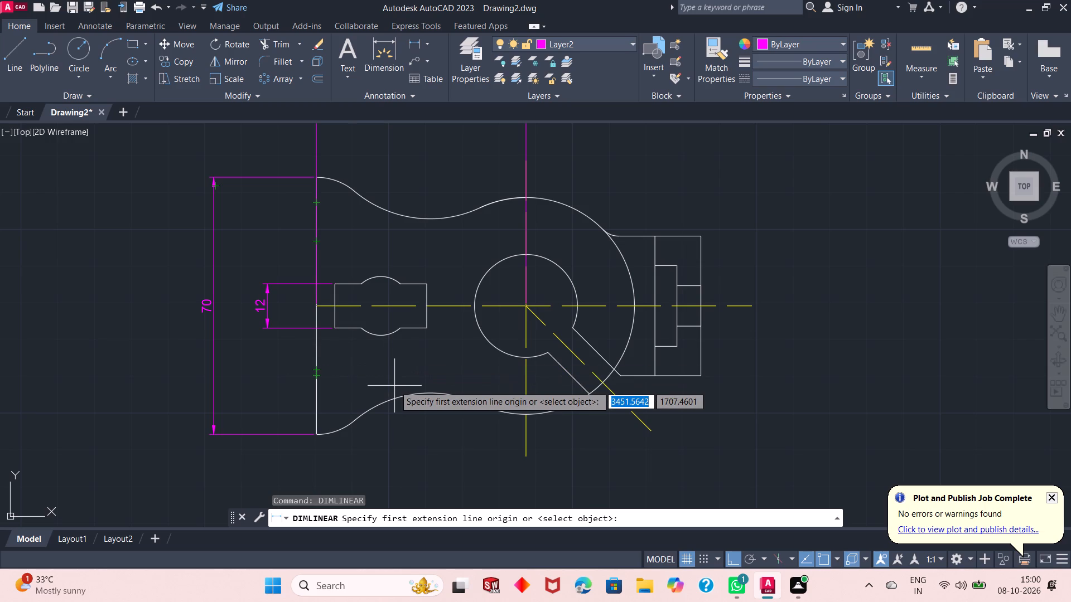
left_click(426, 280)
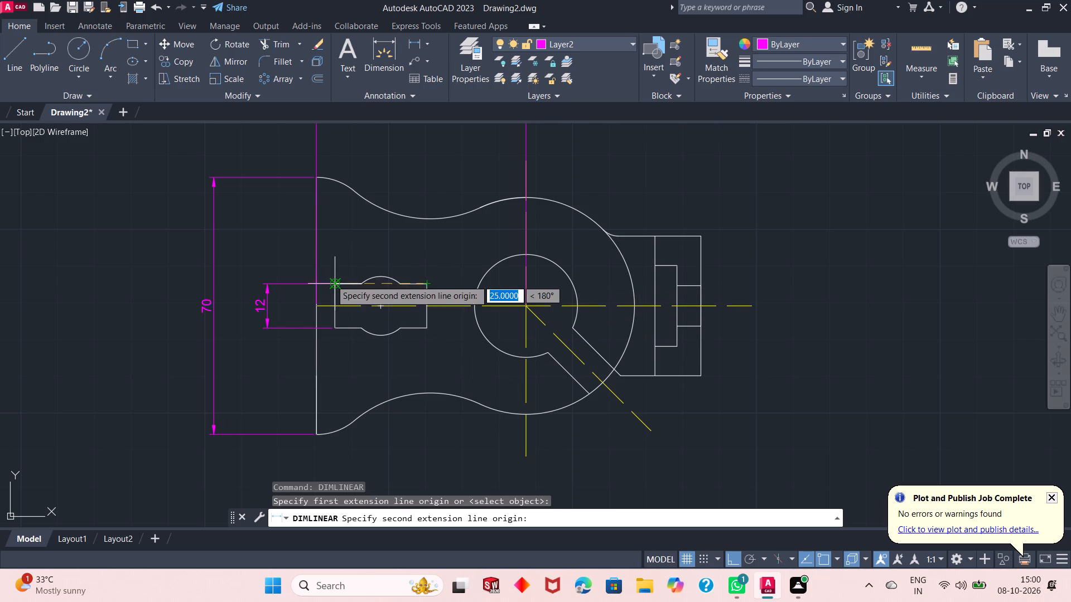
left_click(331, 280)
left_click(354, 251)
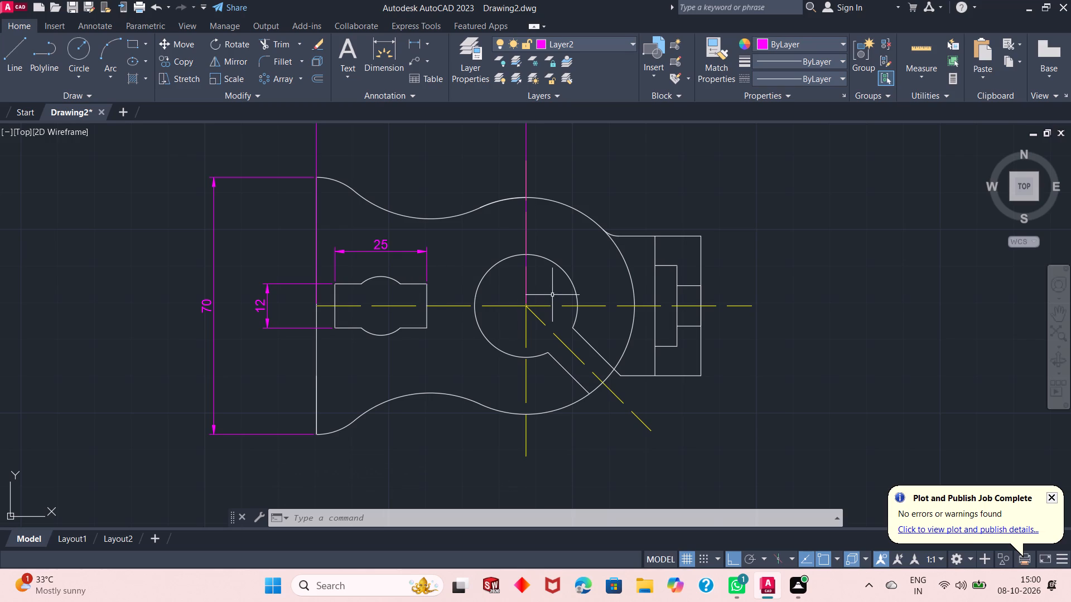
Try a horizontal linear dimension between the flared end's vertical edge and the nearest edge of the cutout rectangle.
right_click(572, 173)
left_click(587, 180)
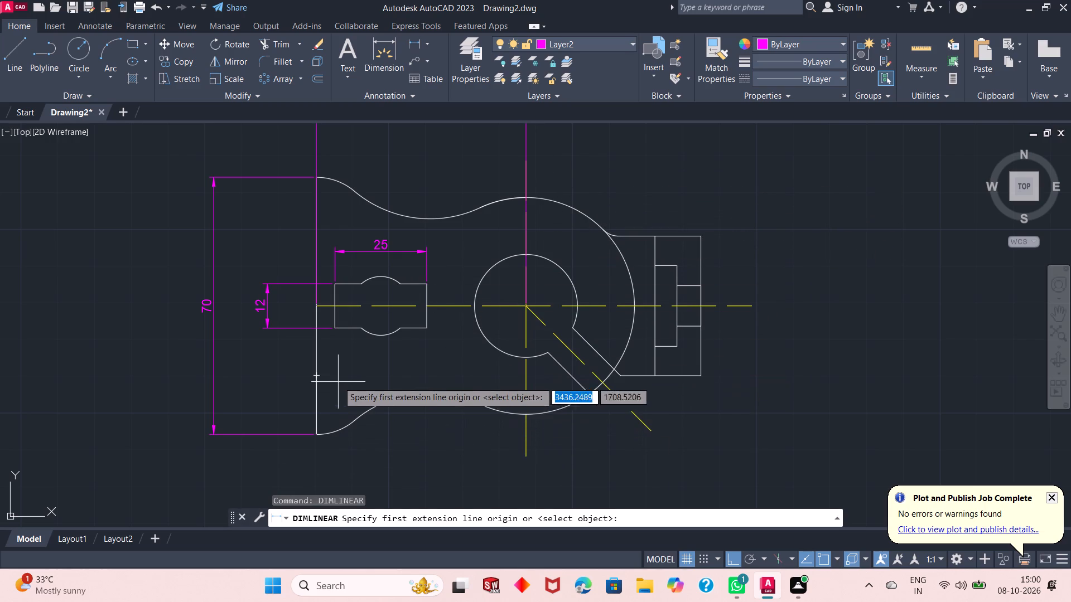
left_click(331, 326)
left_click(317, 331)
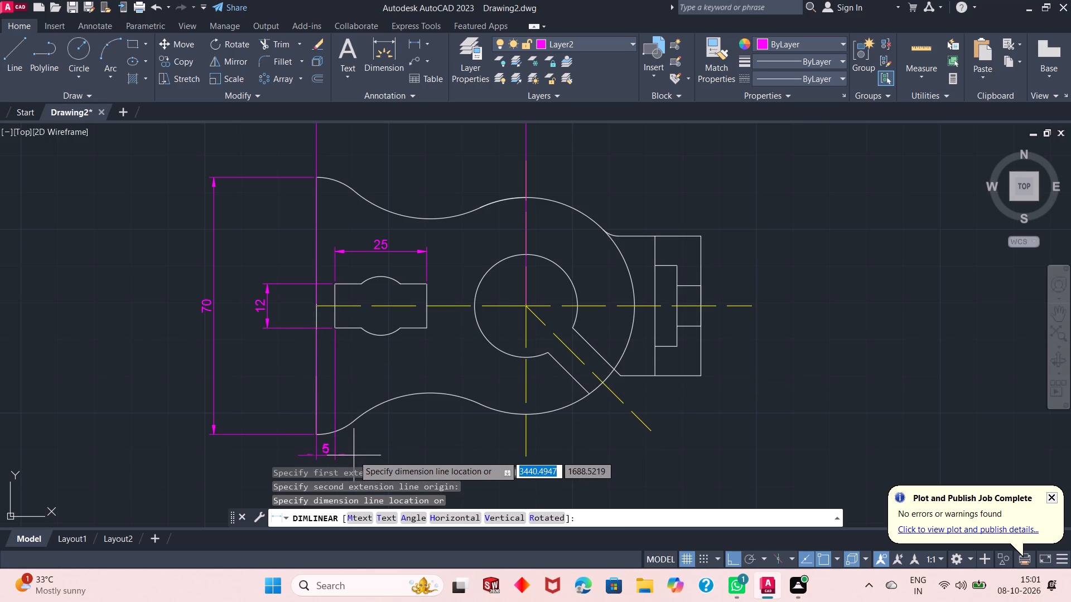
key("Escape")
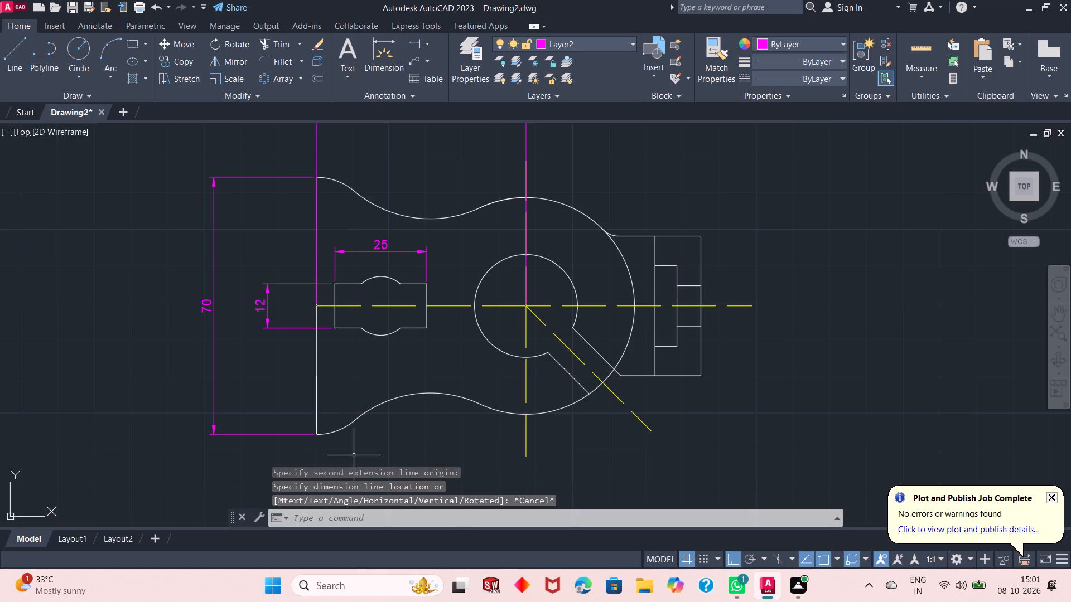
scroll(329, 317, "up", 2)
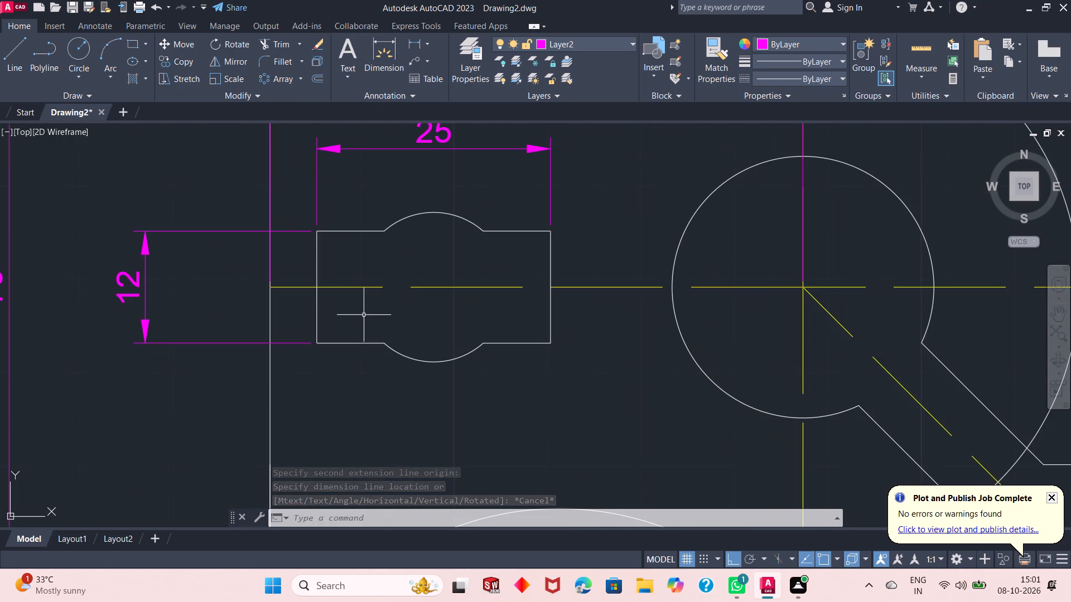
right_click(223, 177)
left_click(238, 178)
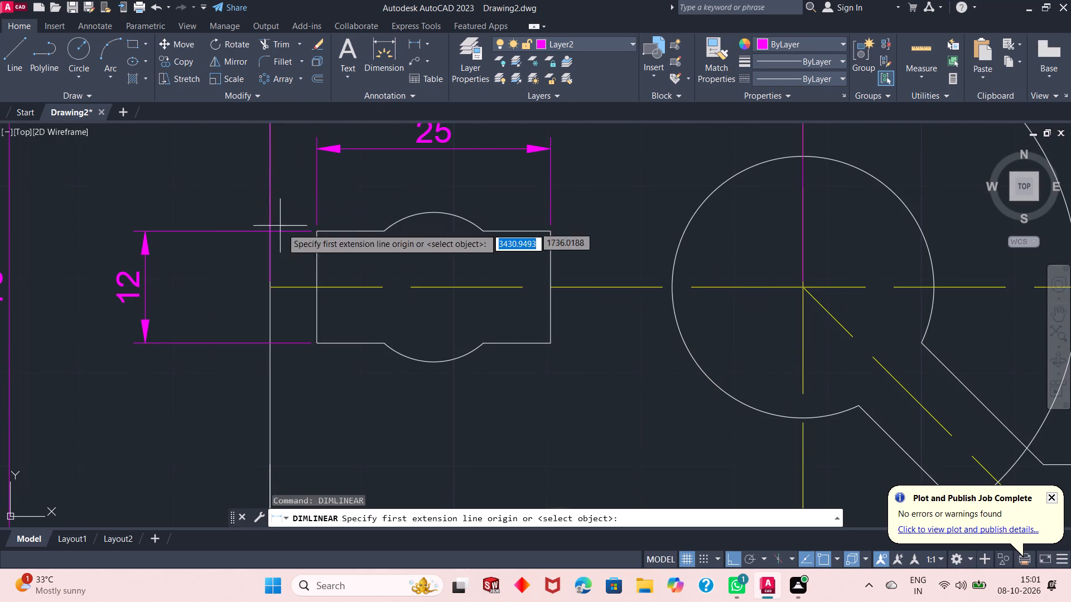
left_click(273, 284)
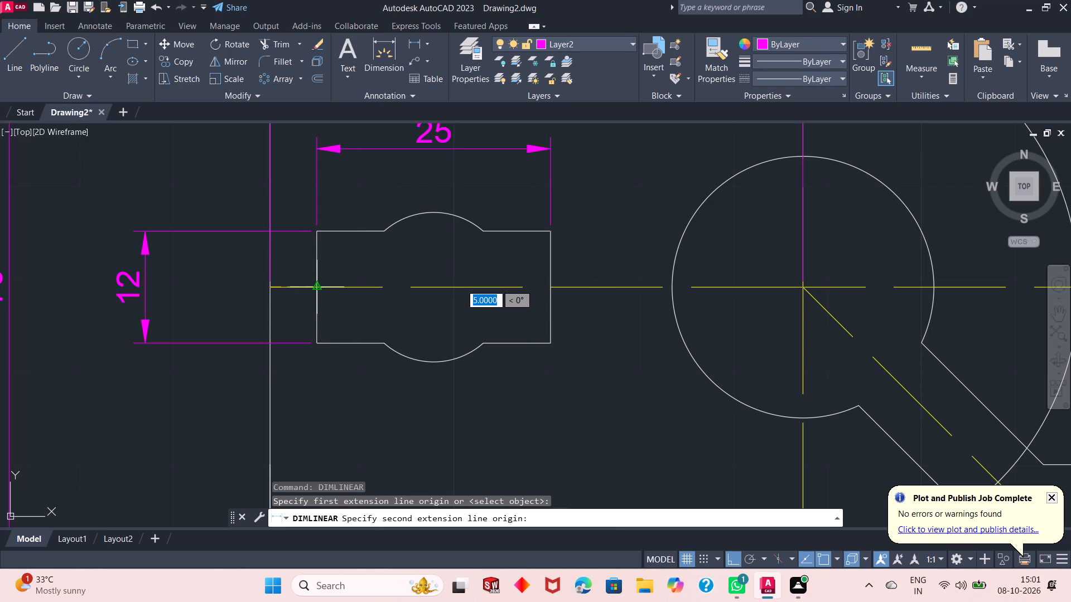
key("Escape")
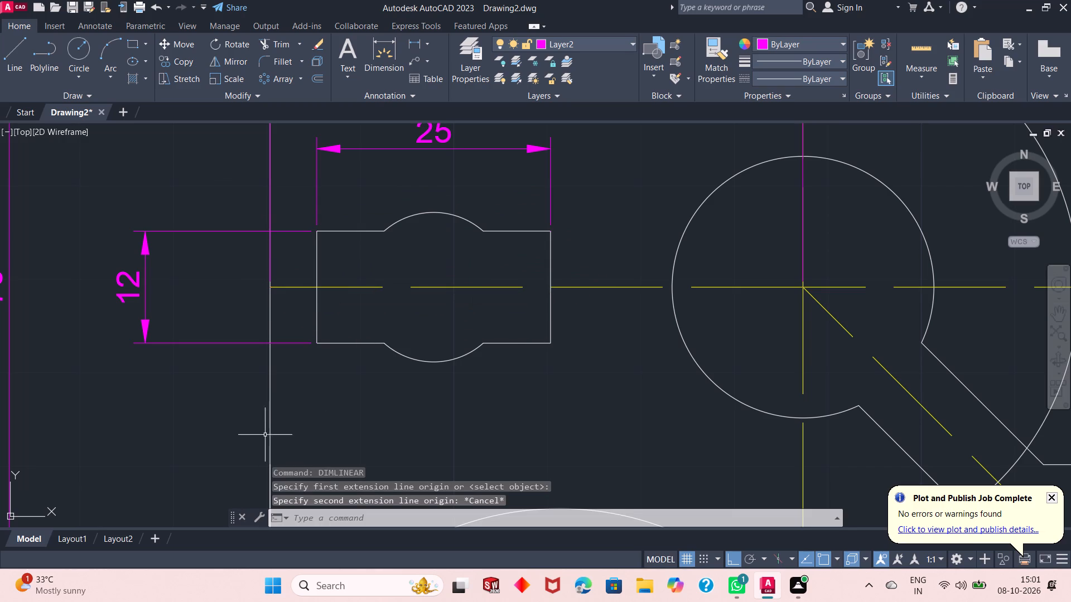
Examine the cutout and its dimensions up close and against the whole part.
scroll(375, 380, "down", 1)
scroll(445, 355, "down", 3)
scroll(441, 351, "up", 2)
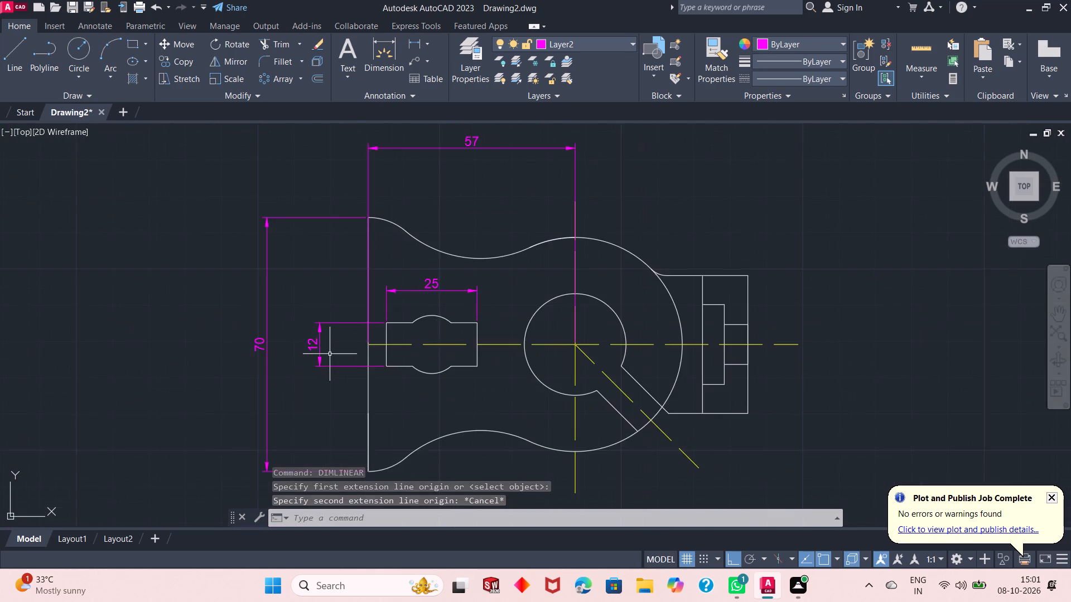
scroll(329, 354, "up", 1)
scroll(408, 329, "down", 1)
scroll(395, 355, "up", 2)
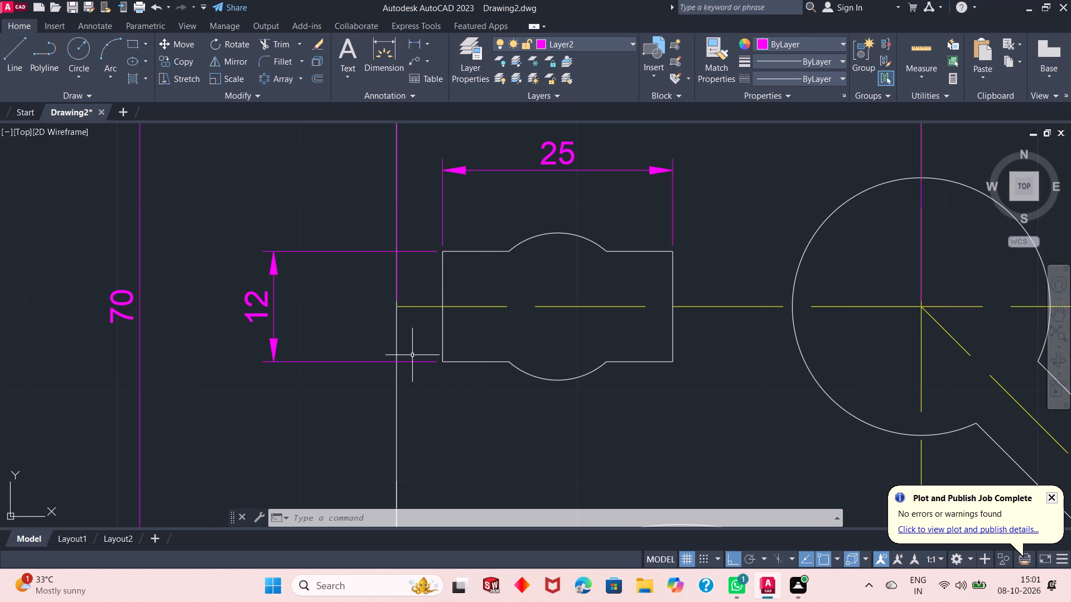
scroll(462, 370, "down", 2)
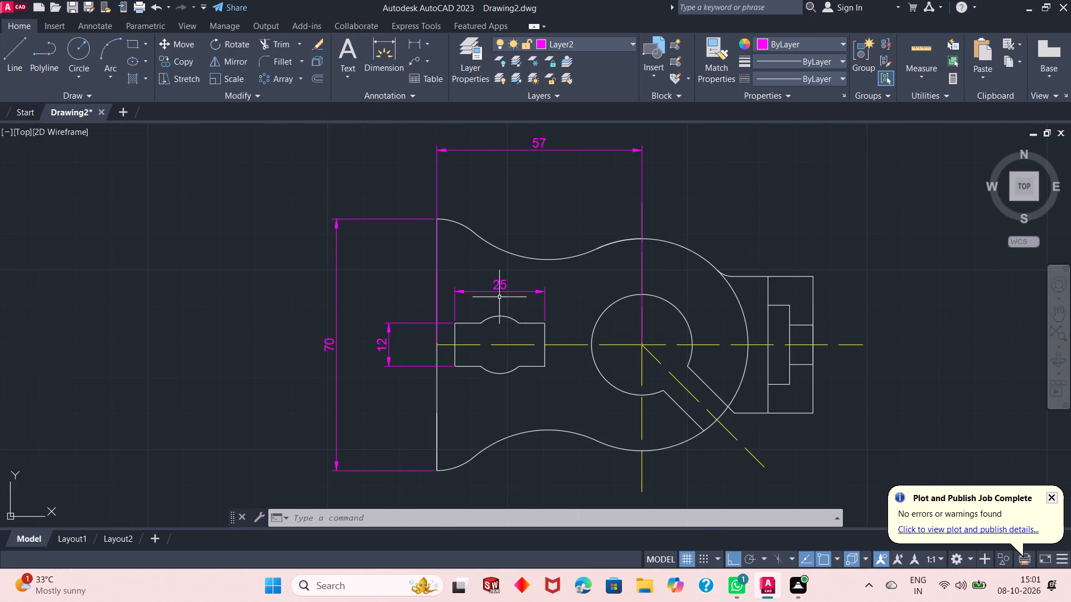
Erase the whole rectangle-and-circle cutout outline together with its width and height dimensions.
left_click(499, 295)
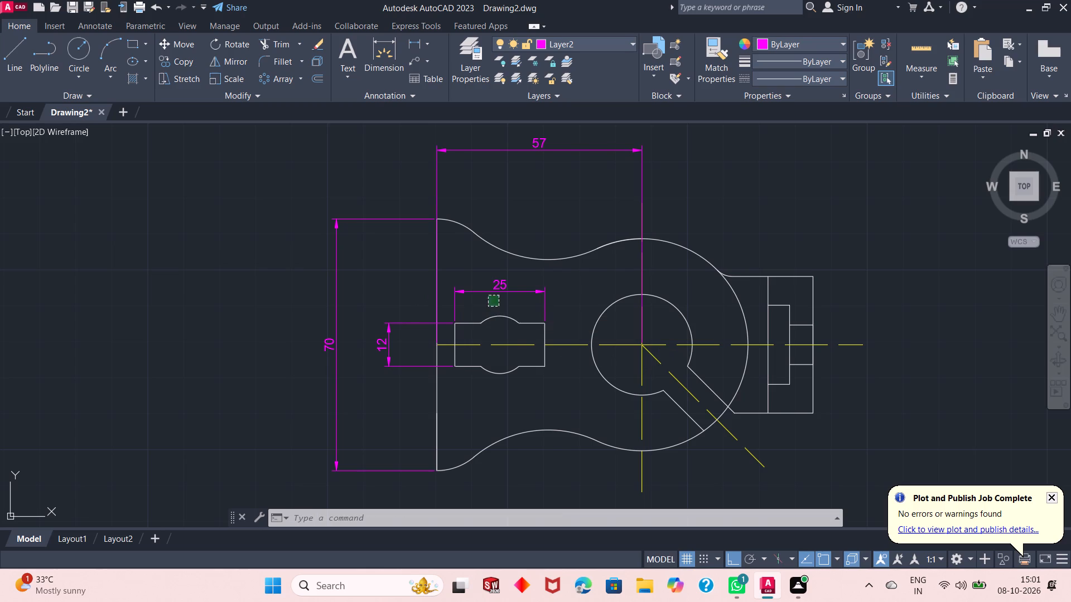
left_click(488, 307)
left_click(565, 285)
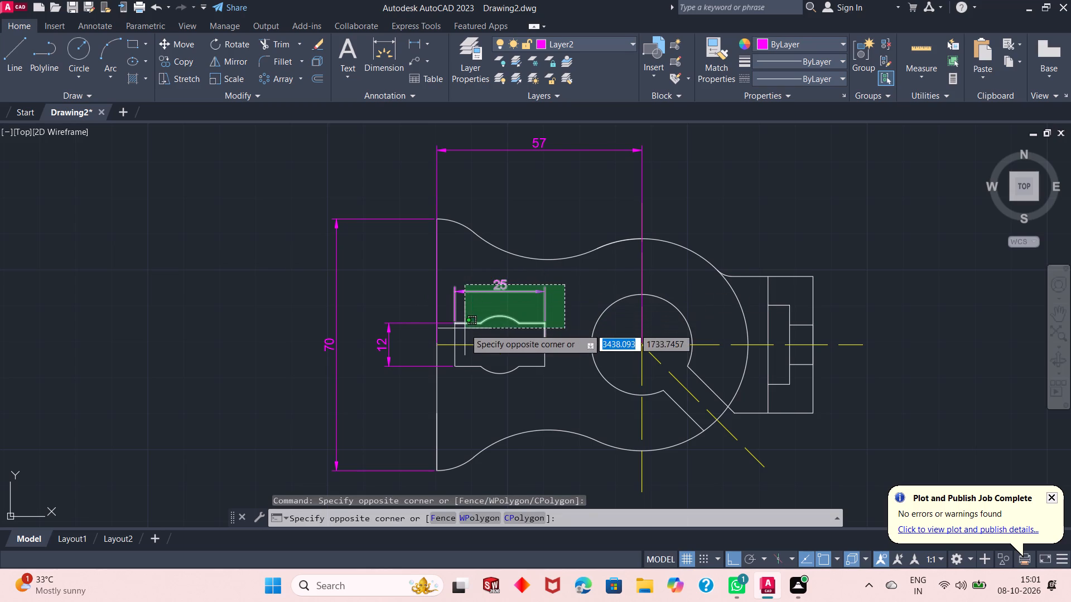
left_click(465, 328)
left_click(549, 355)
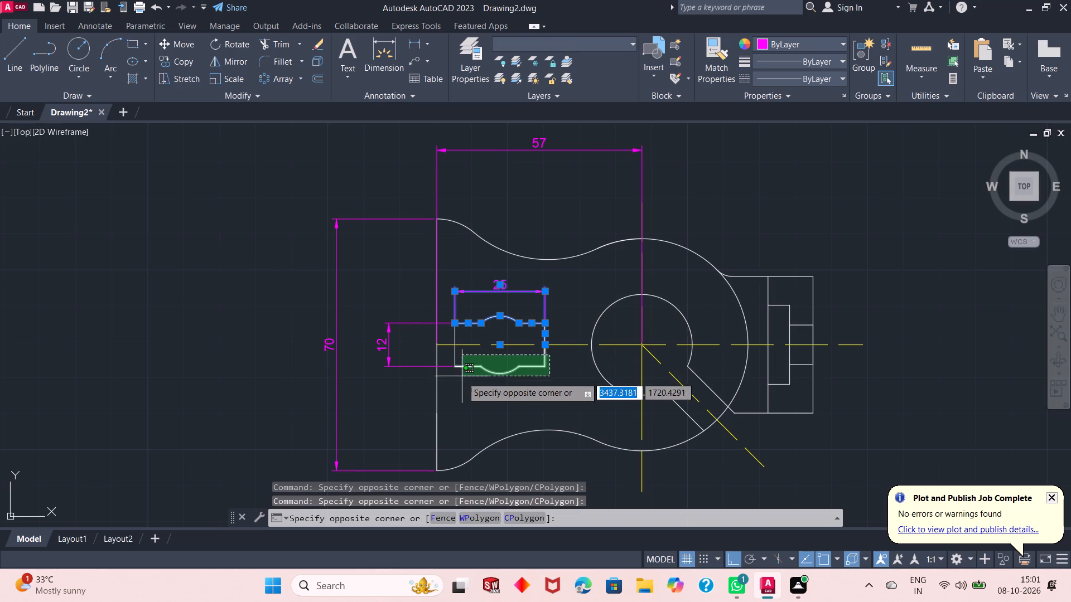
left_click(448, 386)
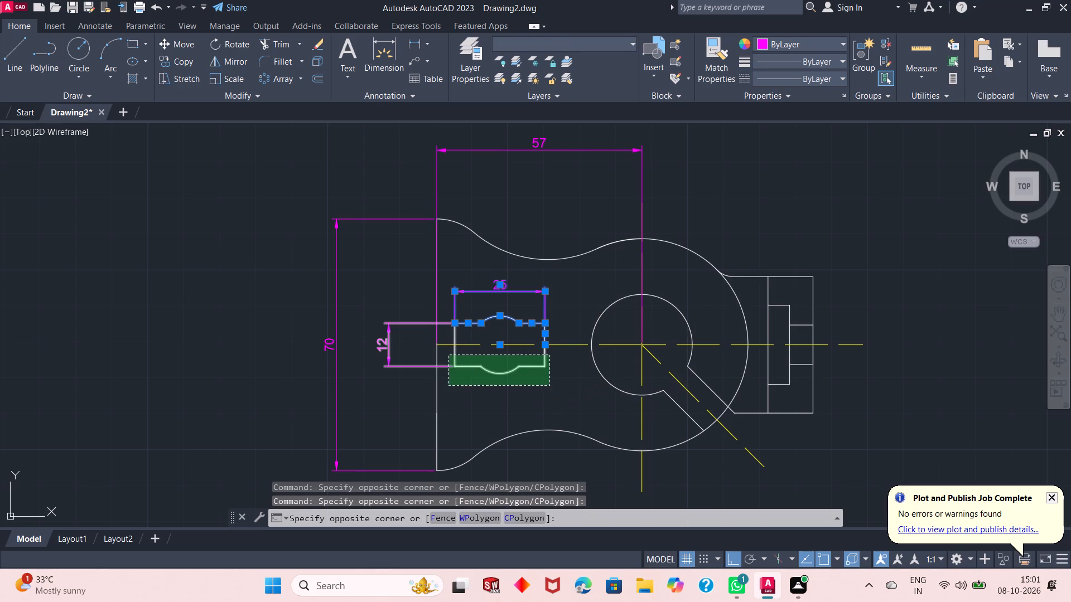
key("Delete")
On layer 0, draw an 18.5 long horizontal helper line inward from the midpoint of the flared end's vertical edge.
left_click(601, 42)
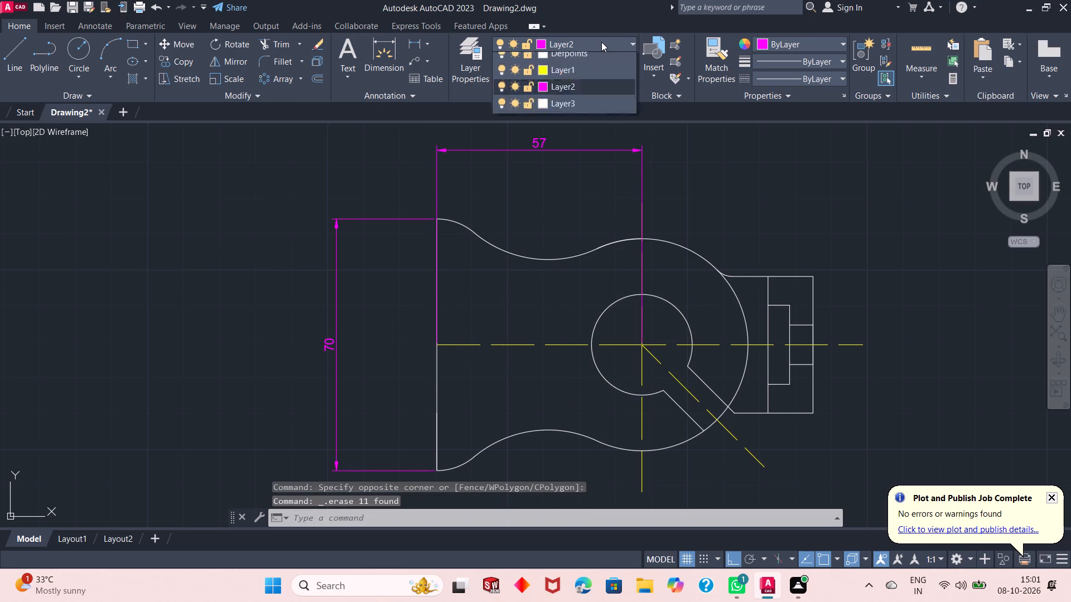
left_click(590, 60)
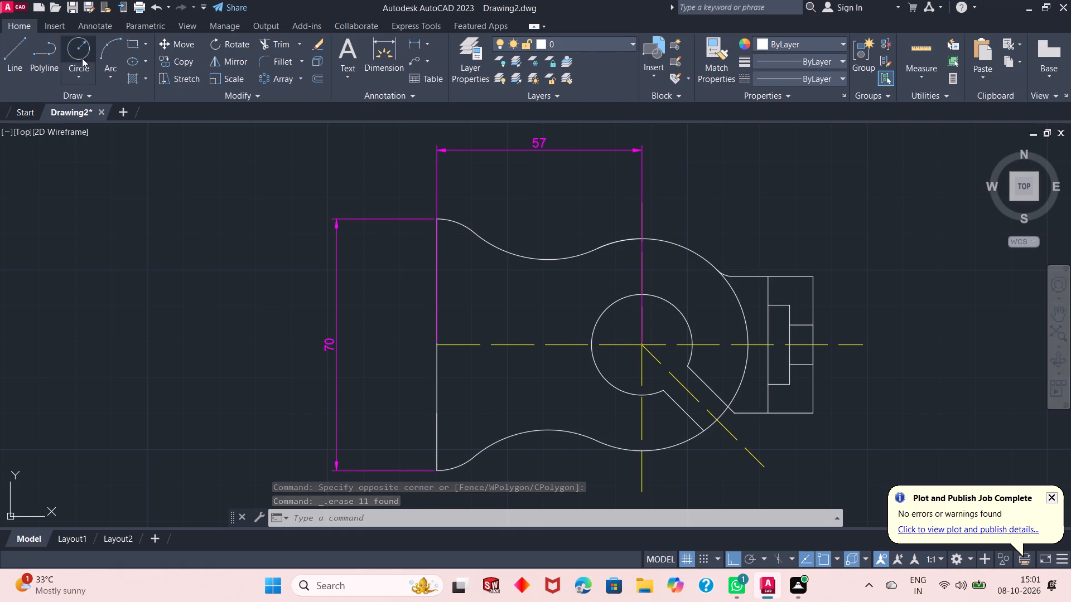
left_click(4, 58)
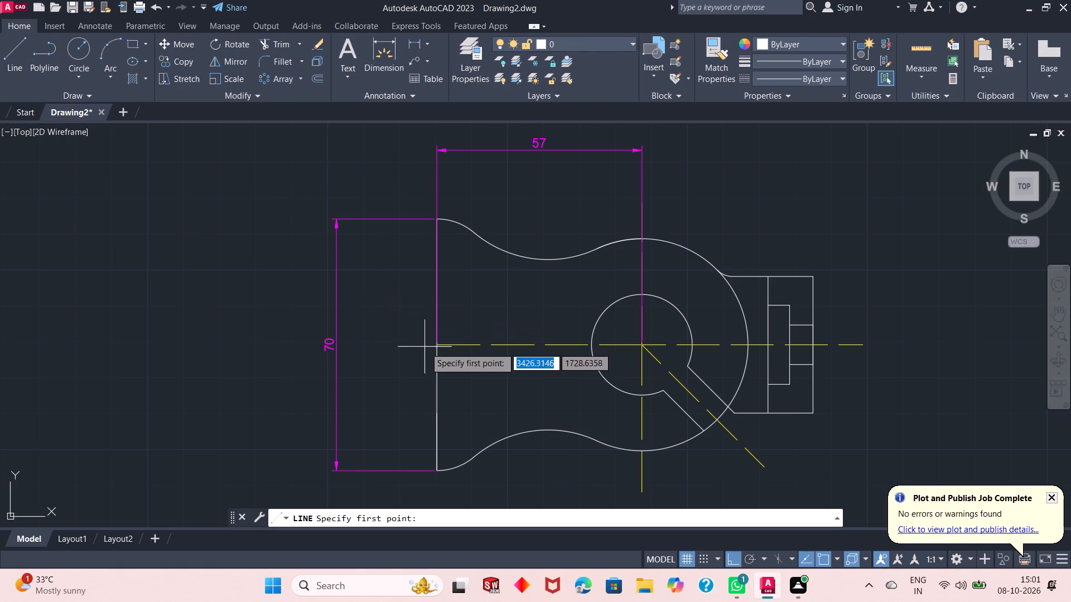
left_click(437, 346)
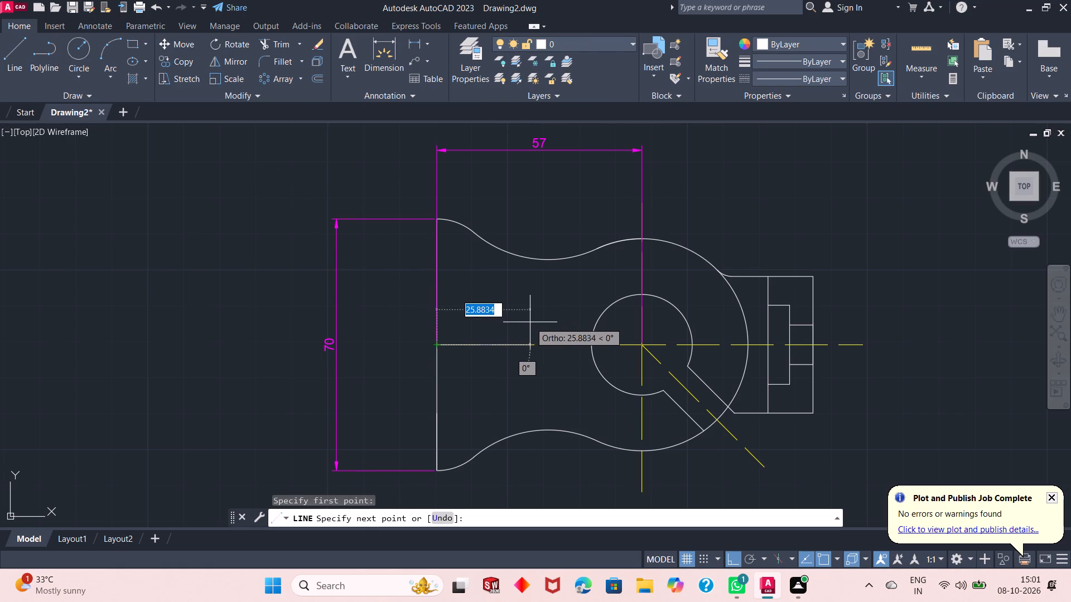
type("18.5")
key("Return")
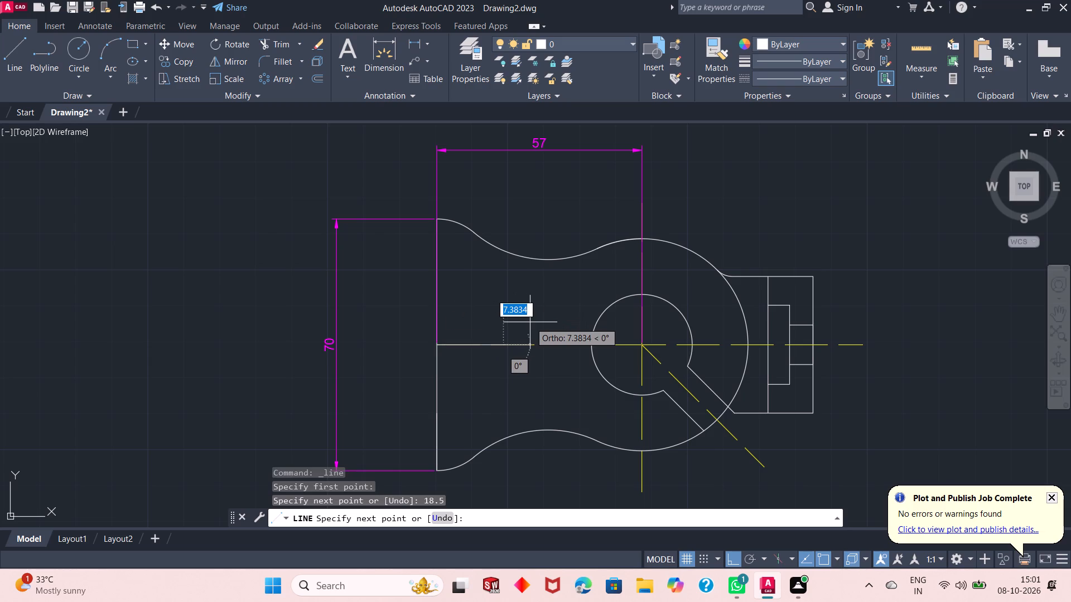
key("Escape")
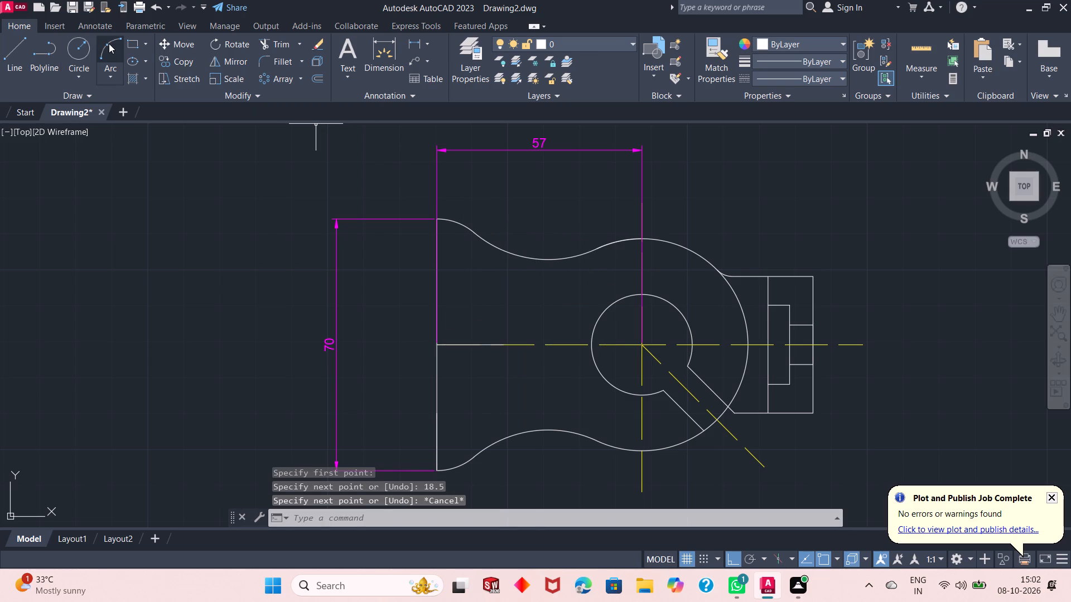
Draw a circle of radius 8 centred on the inner end of the helper line.
left_click(81, 48)
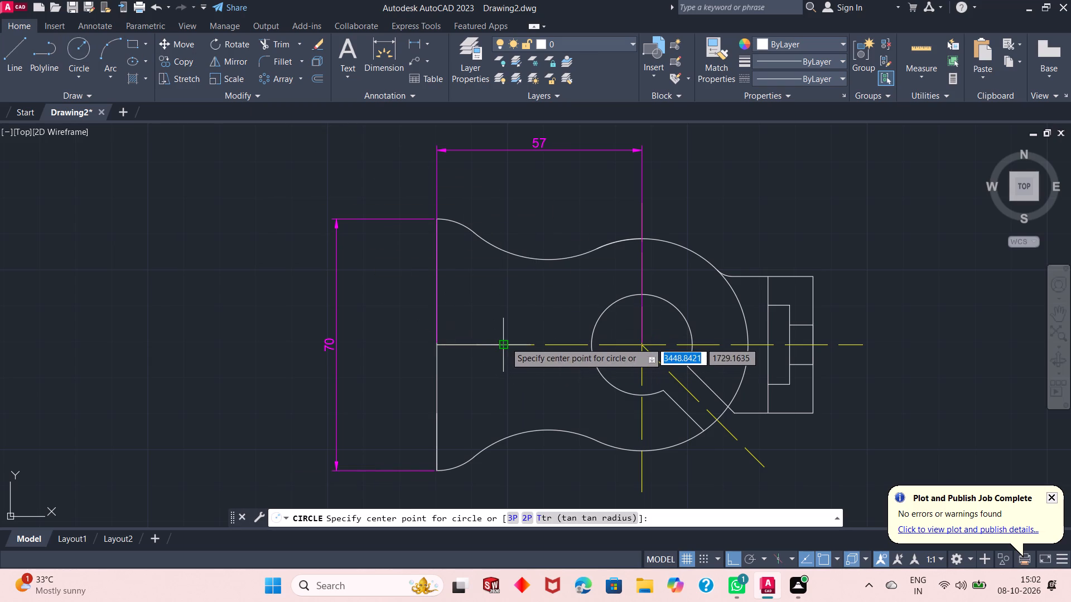
left_click(505, 342)
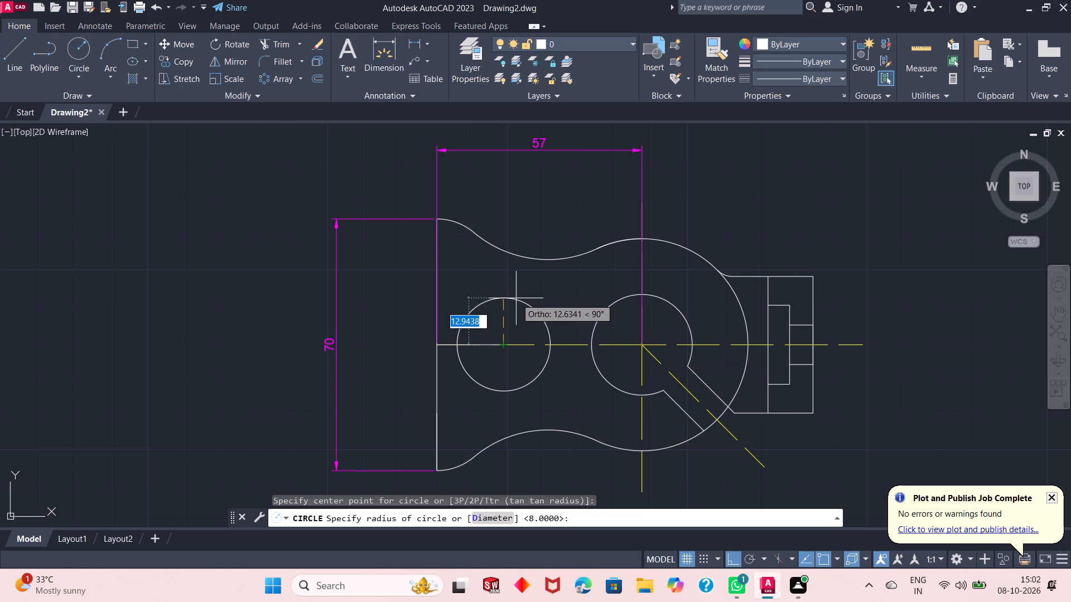
key("8")
key("Return")
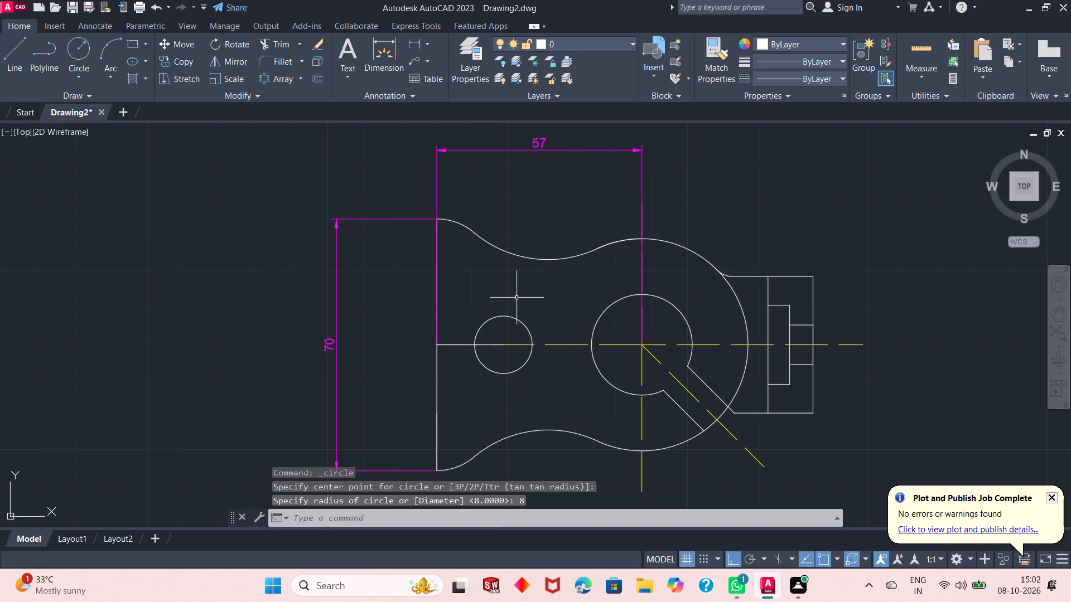
Erase the helper line between the flared end's vertical edge and the small circle's centre.
left_click(470, 343)
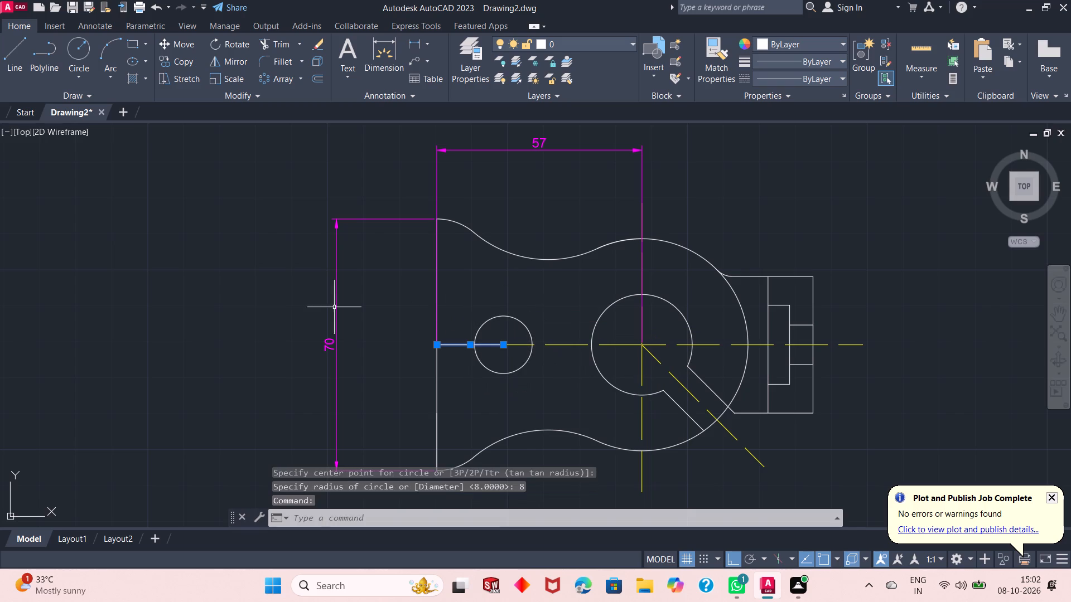
right_click(214, 293)
left_click(232, 292)
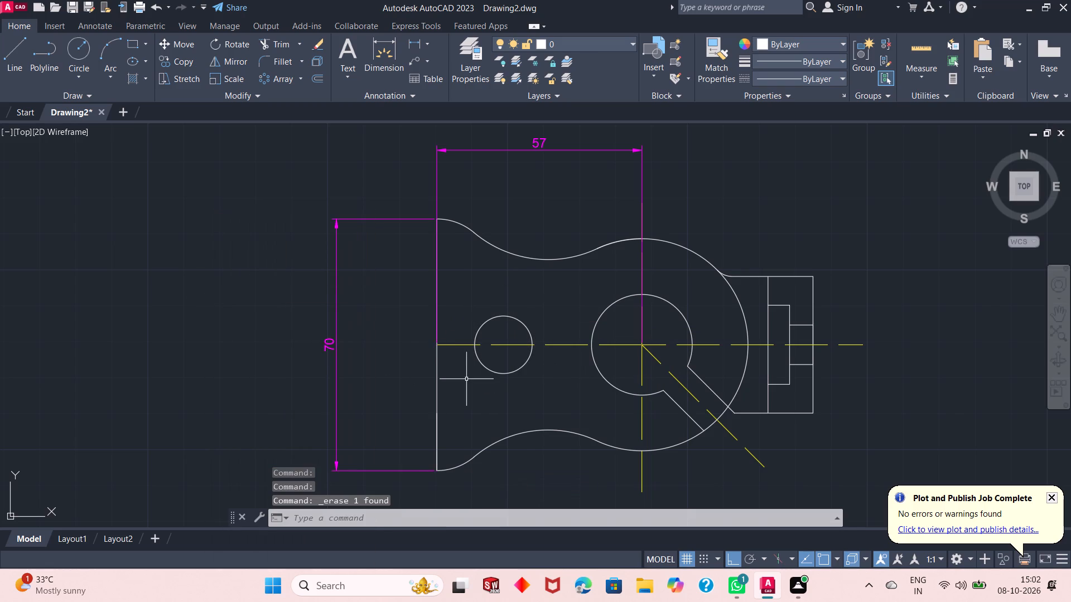
Draw a 25 by 12 rectangle centred on the small circle, starting with a 12.5 line from its centre toward the flared end.
left_click(12, 61)
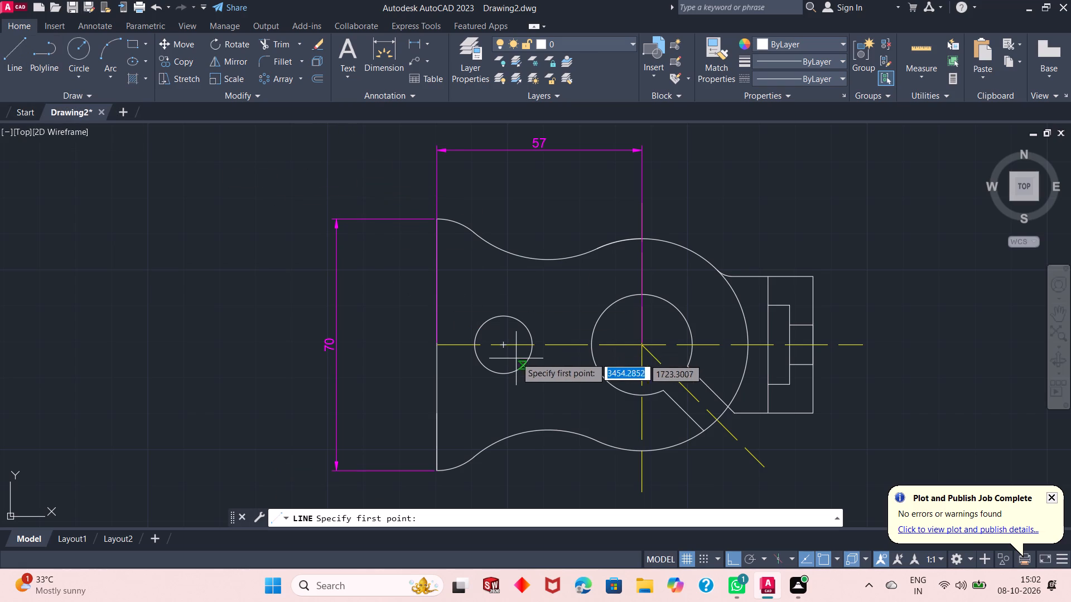
left_click(506, 346)
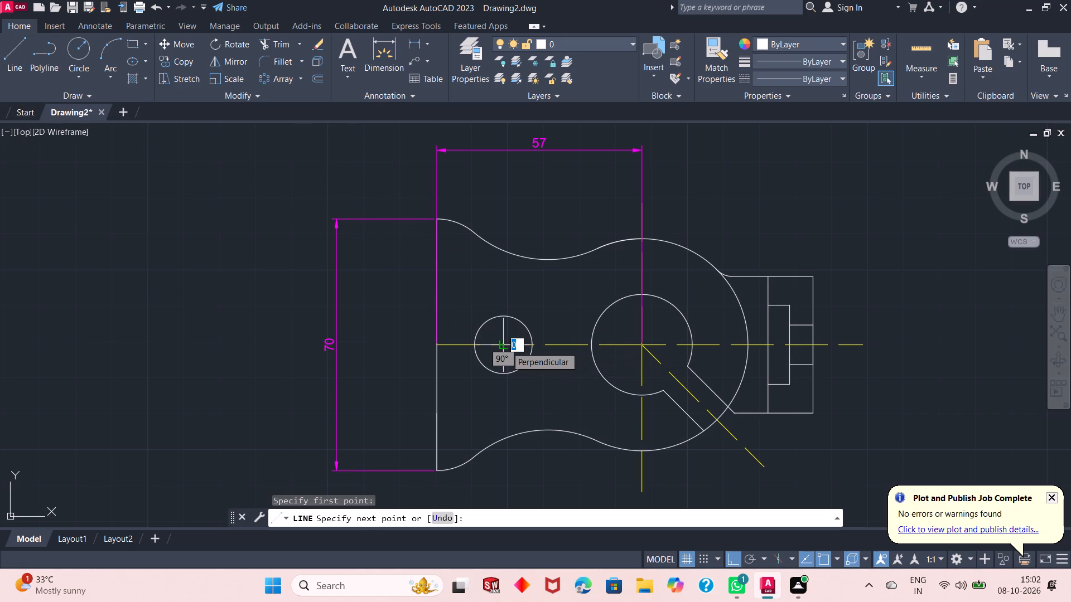
type("12.5")
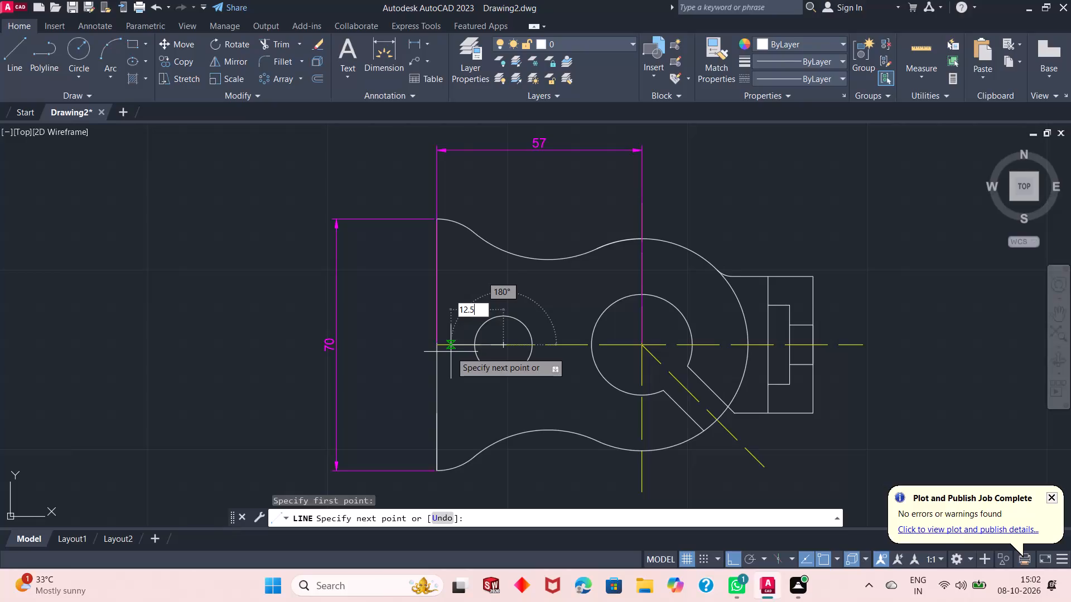
key("Return")
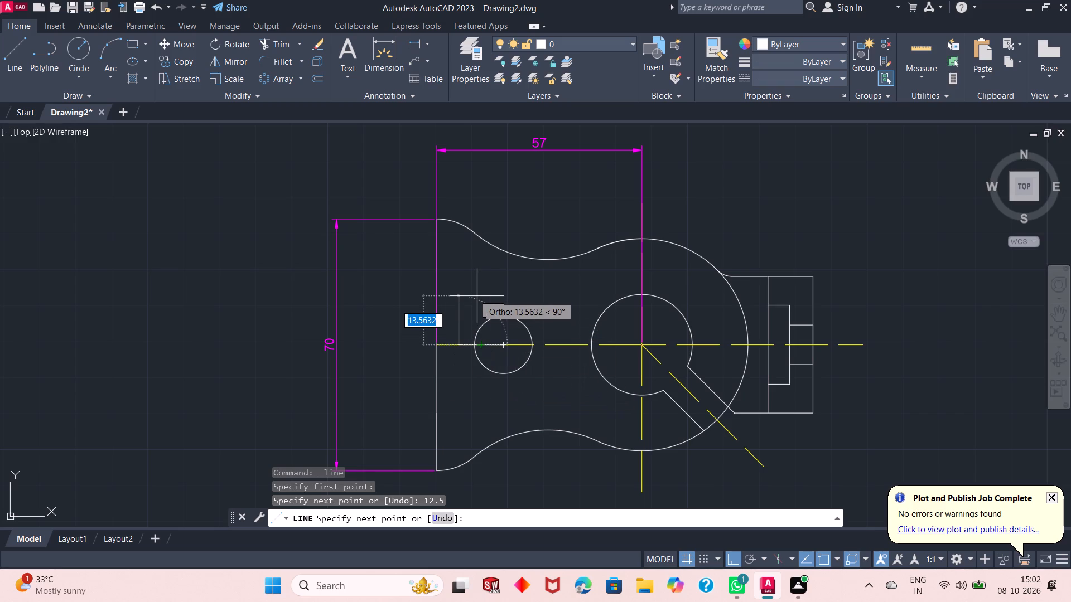
key("6")
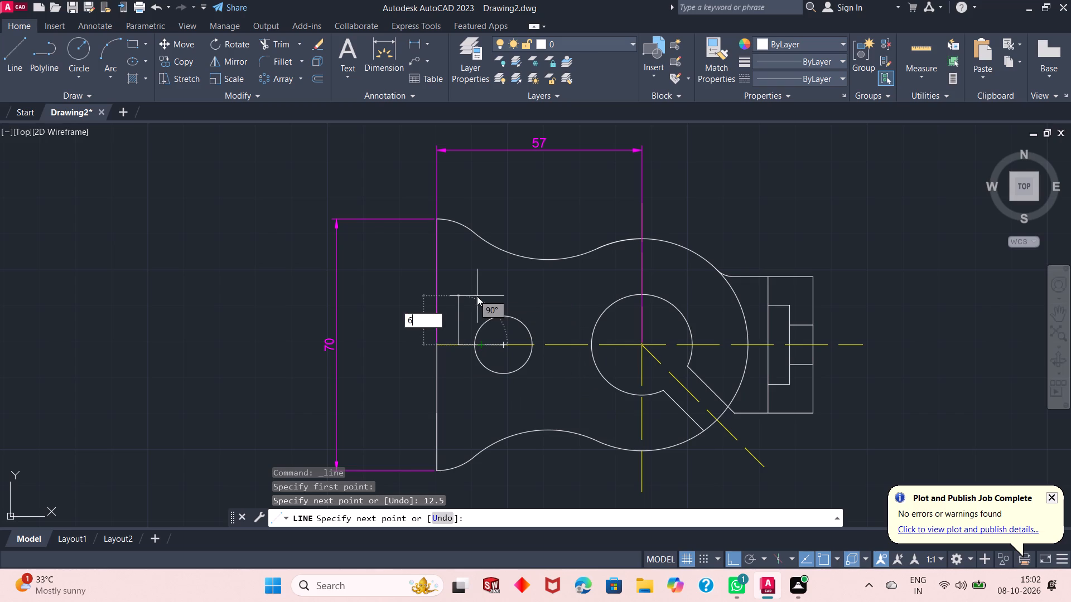
key("Return")
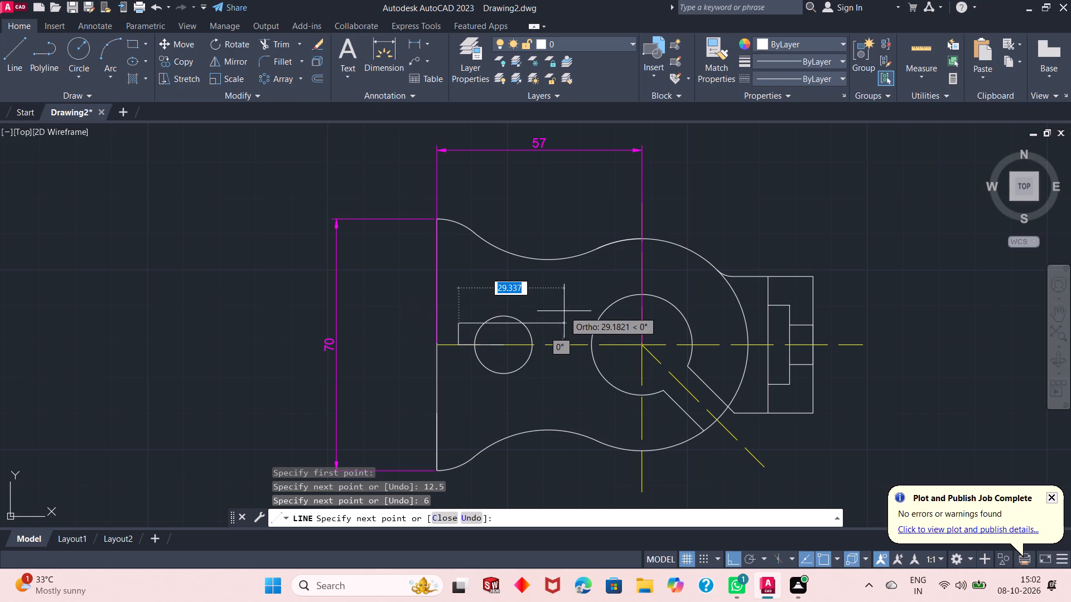
type("25")
key("Return")
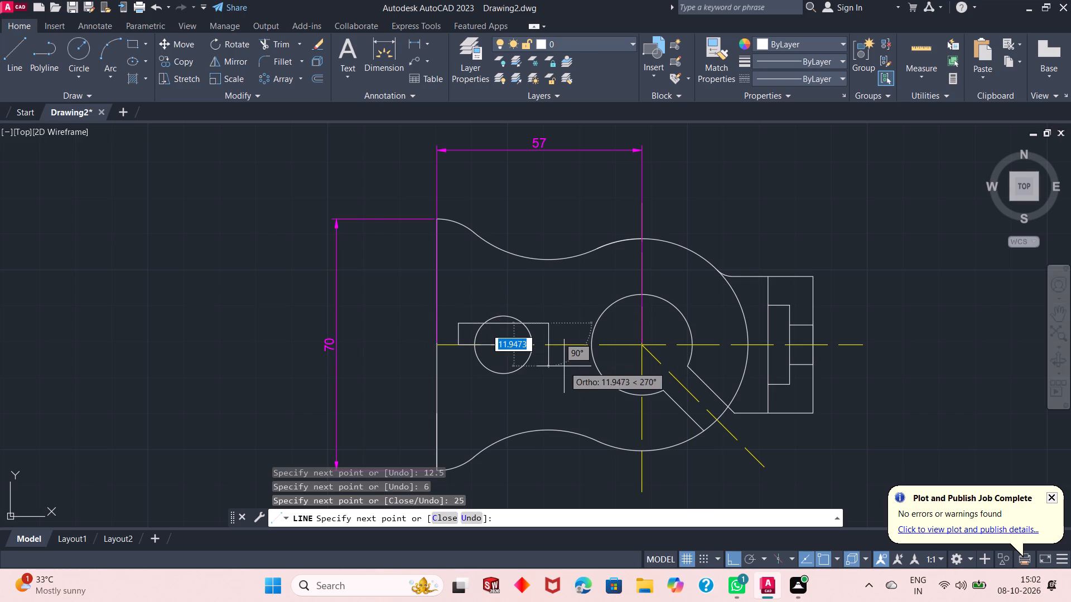
key("1")
key("2")
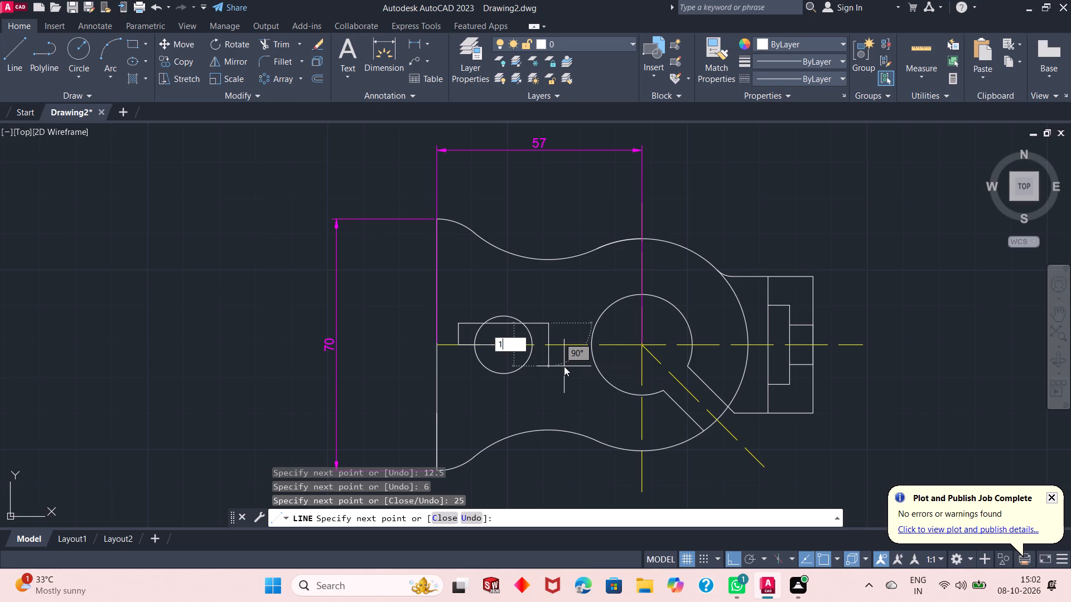
key("Return")
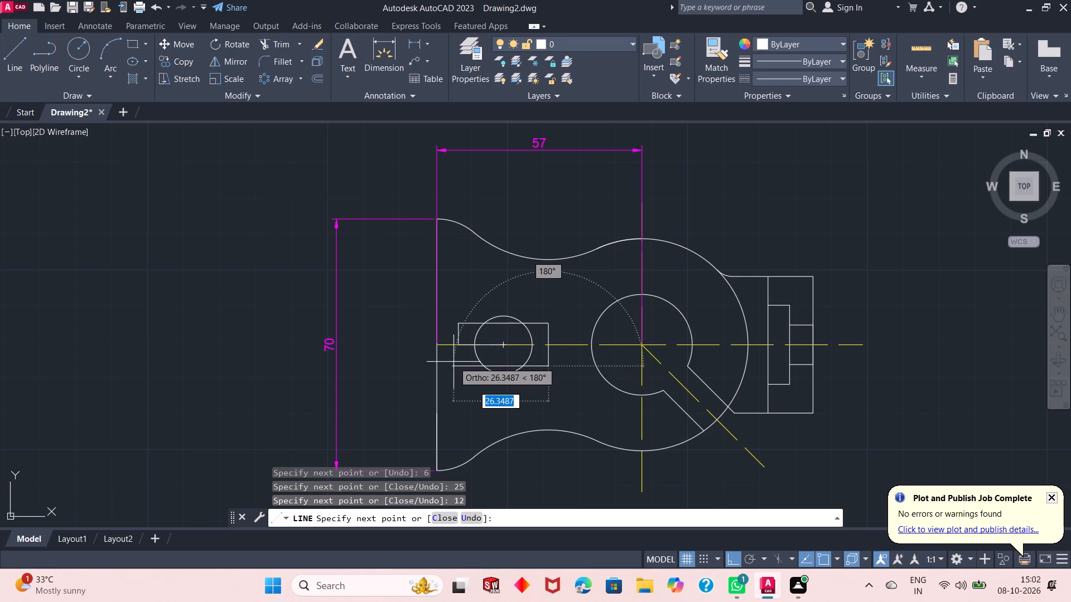
type("25")
key("Return")
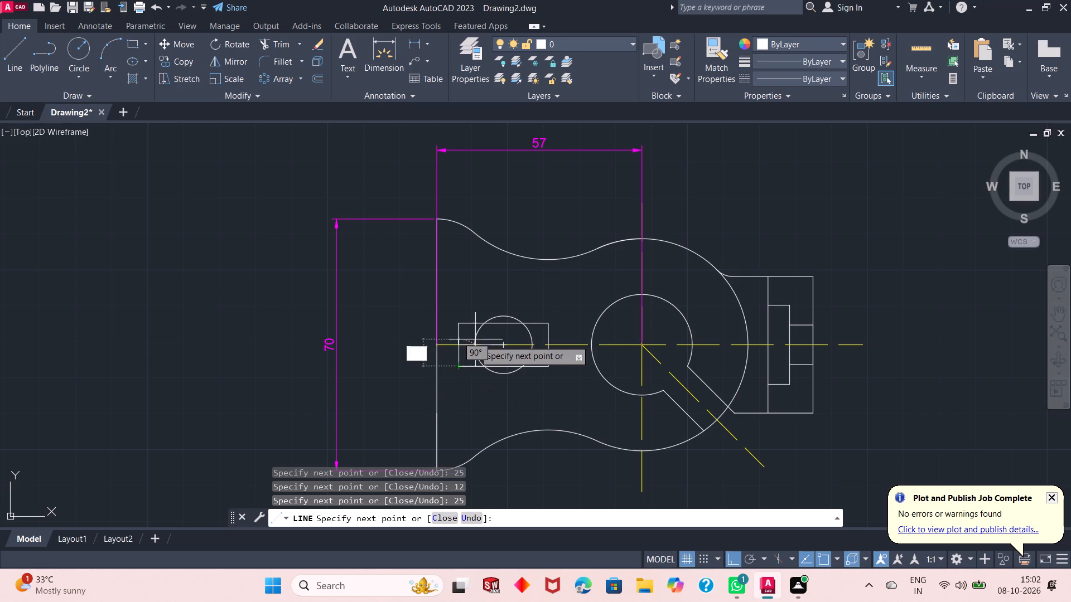
left_click(459, 345)
key("Escape")
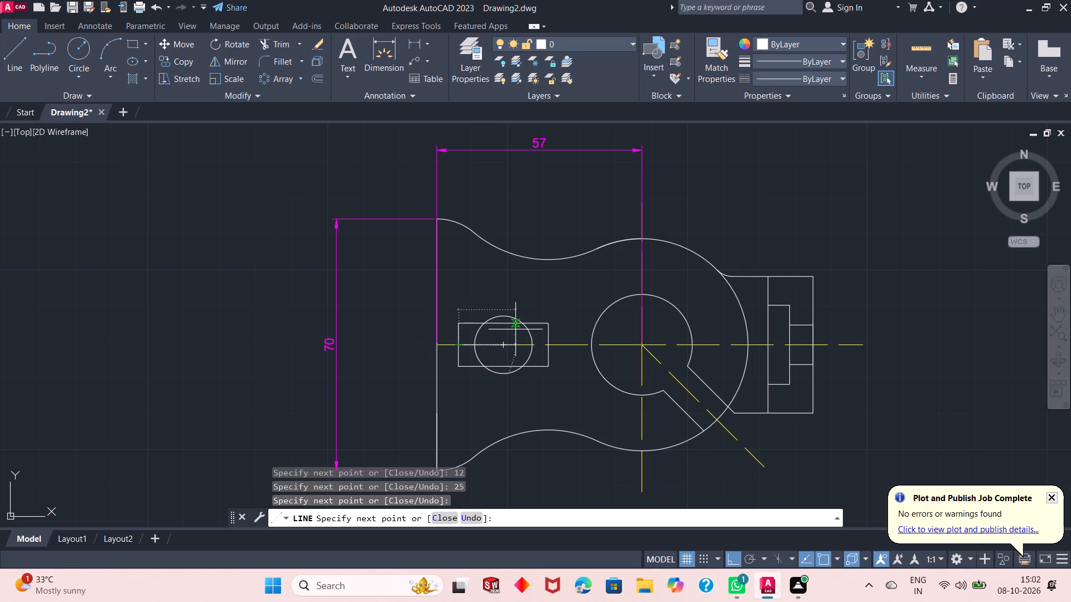
Trim the circle's sides inside the rectangle and the rectangle's long edges inside the circle to form one cutout outline.
scroll(529, 334, "down", 3)
scroll(528, 337, "up", 3)
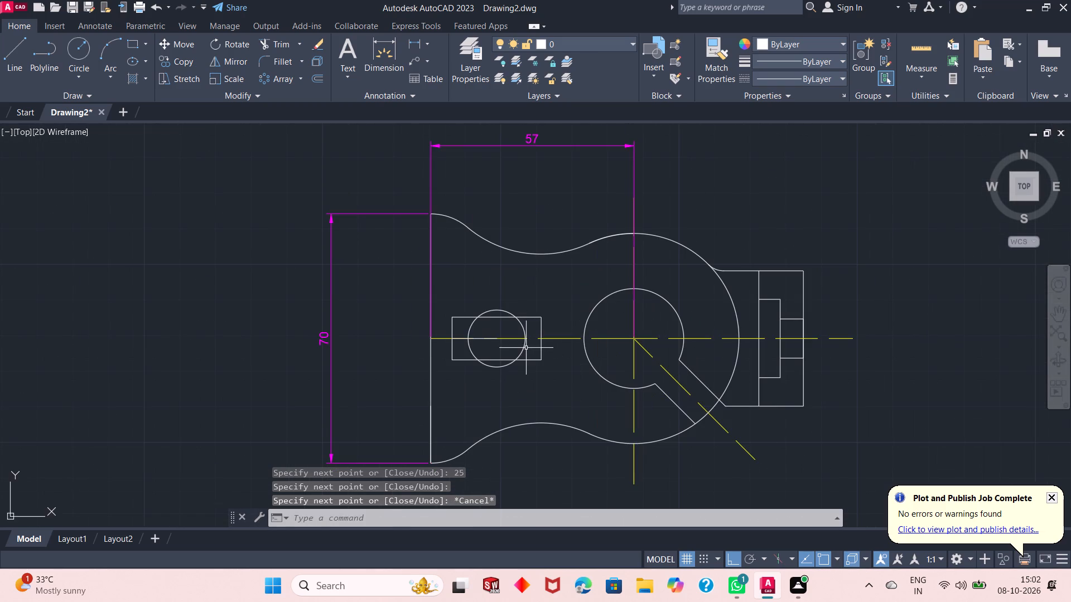
scroll(526, 348, "up", 1)
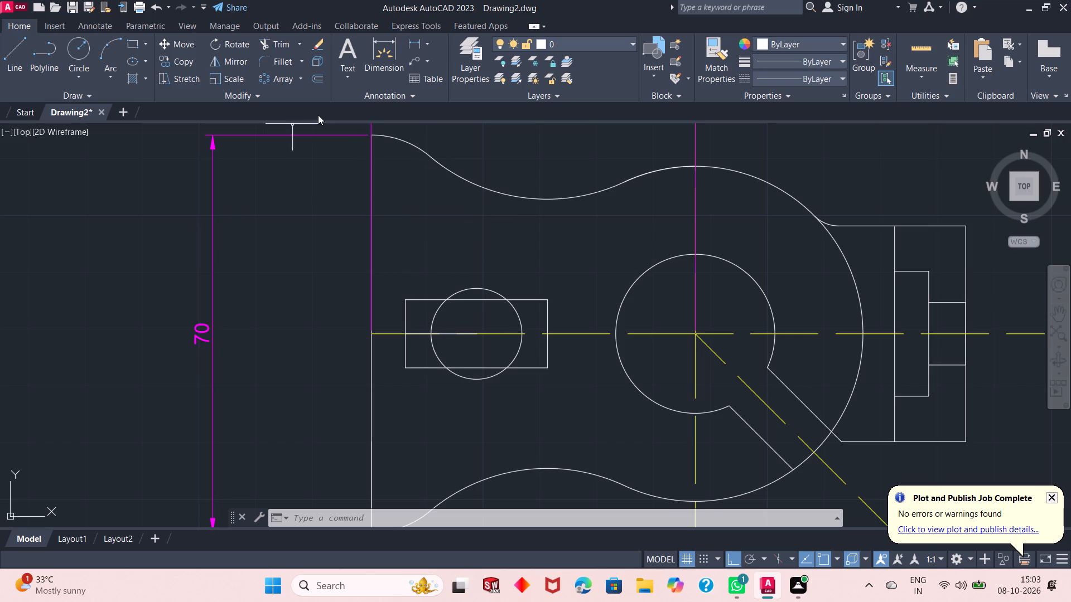
left_click(261, 47)
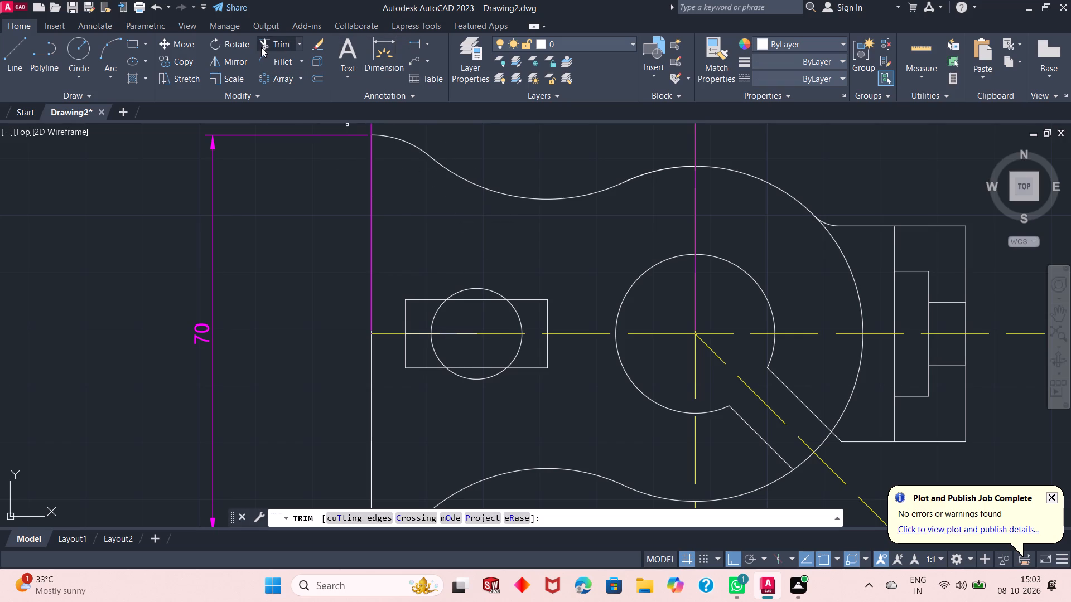
left_click(432, 313)
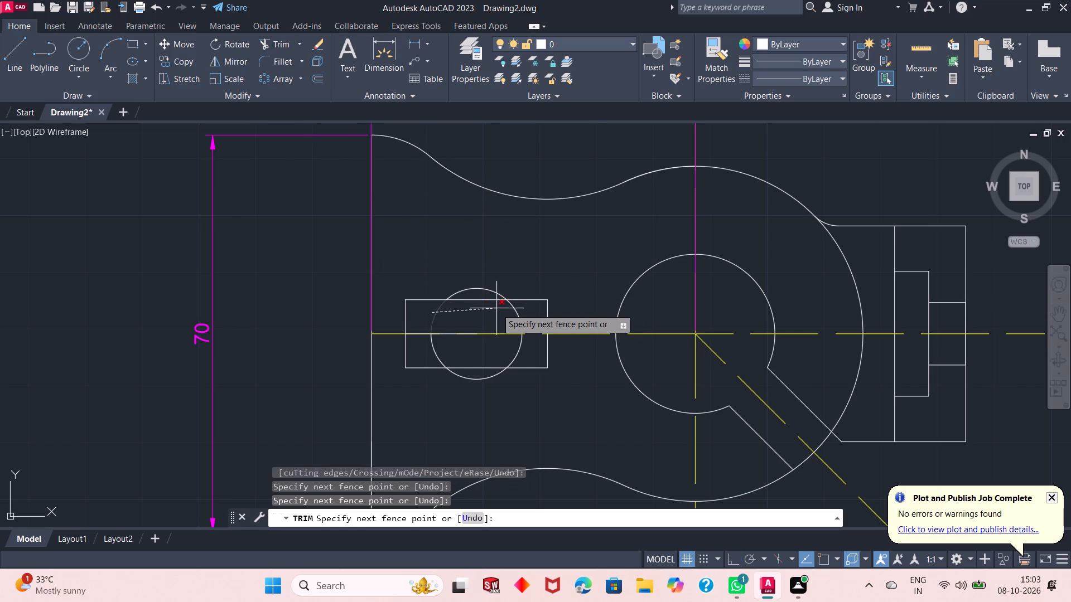
left_click(520, 308)
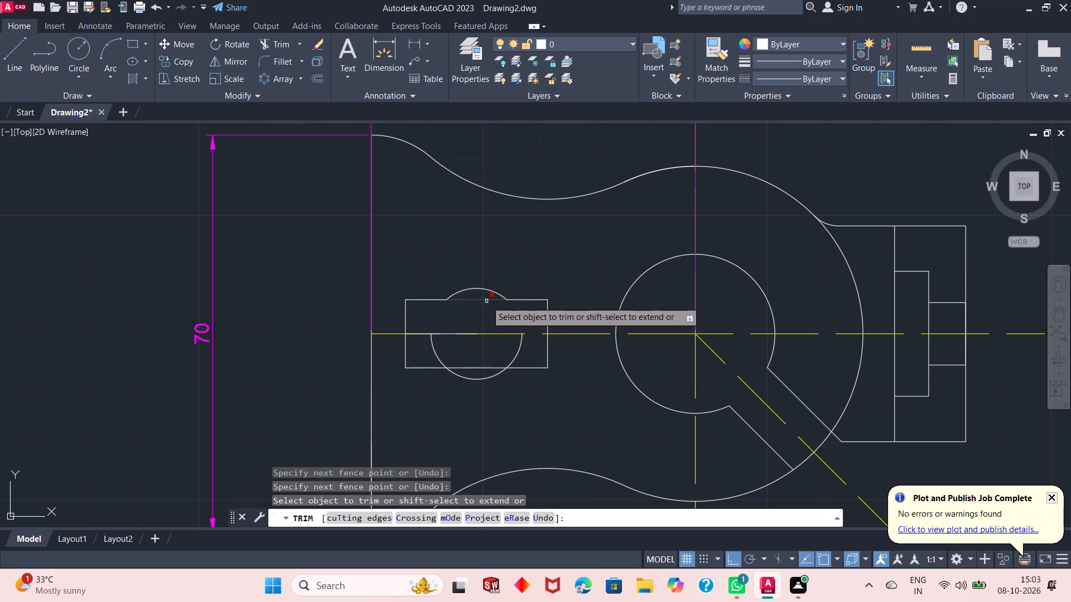
left_click(486, 301)
left_click(426, 349)
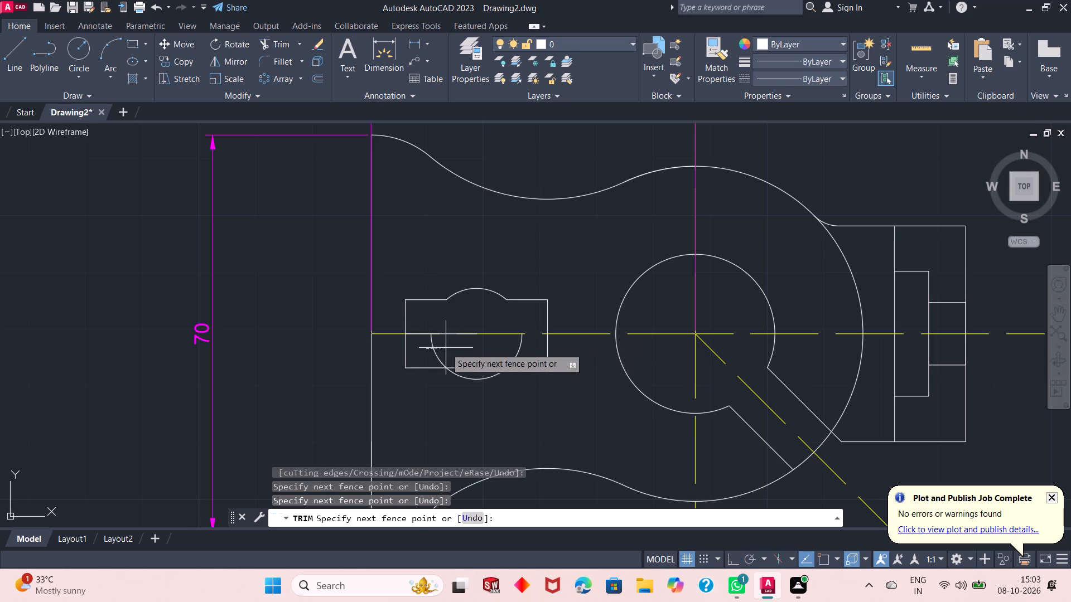
left_click(523, 352)
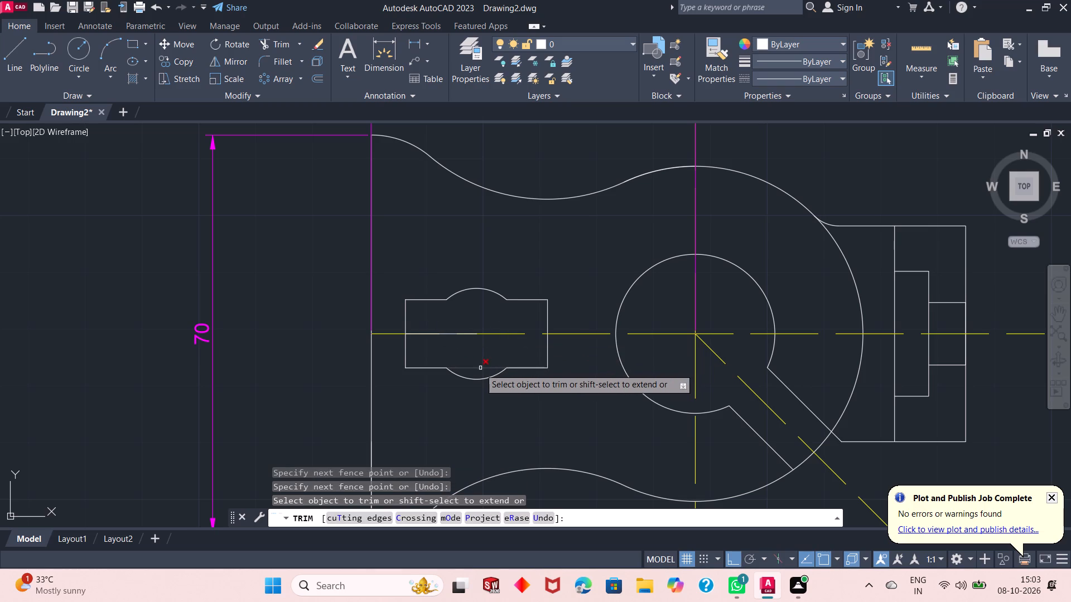
left_click(480, 368)
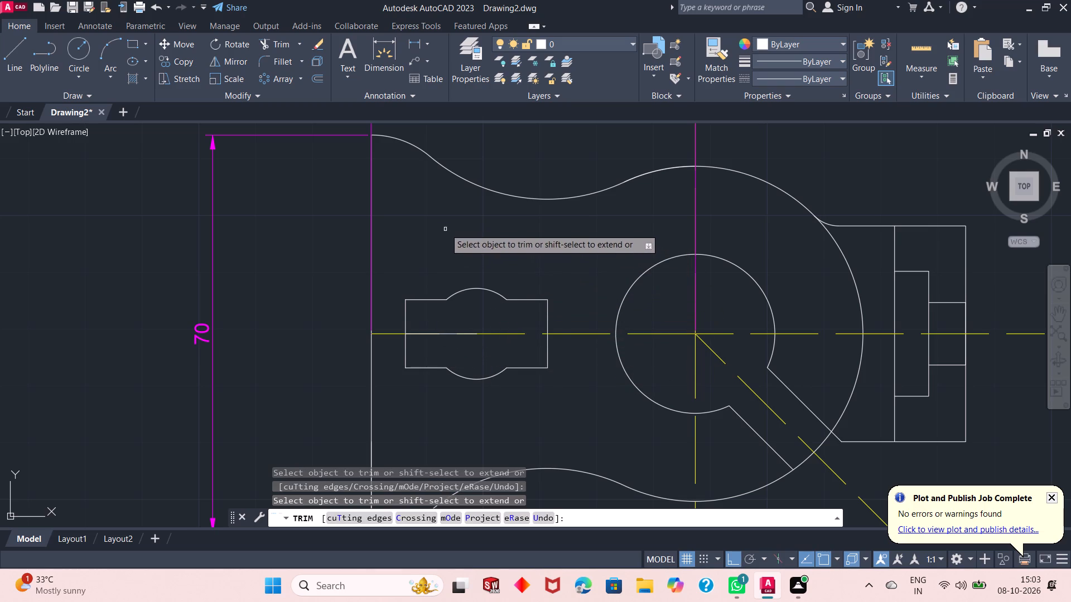
right_click(445, 224)
left_click(467, 232)
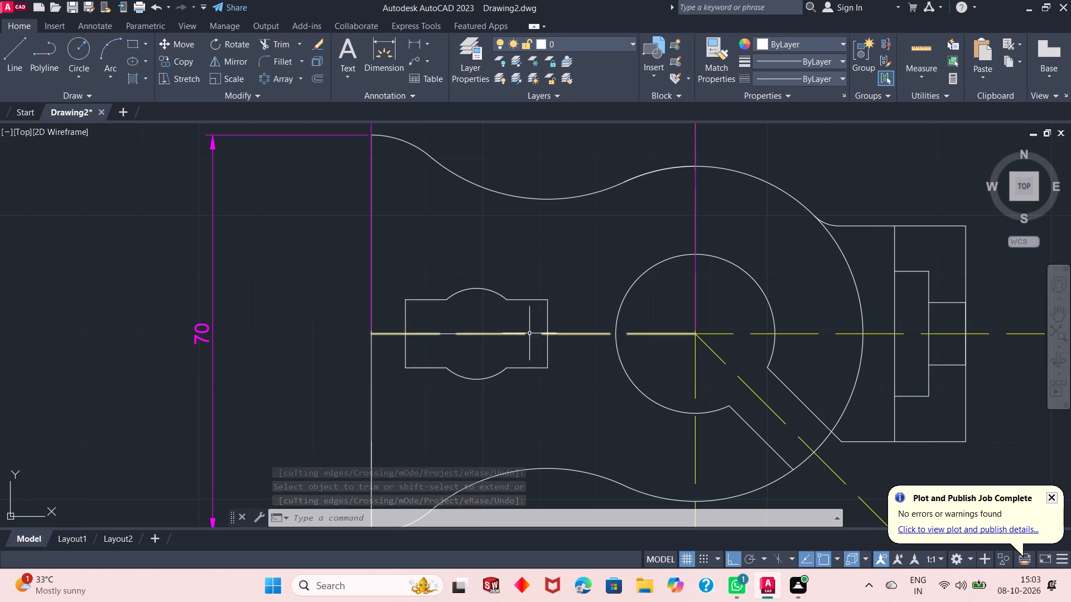
Erase the leftover 12.5 line inside the cutout between its centre and the short edge nearest the flared end.
scroll(461, 344, "up", 1)
left_click(444, 327)
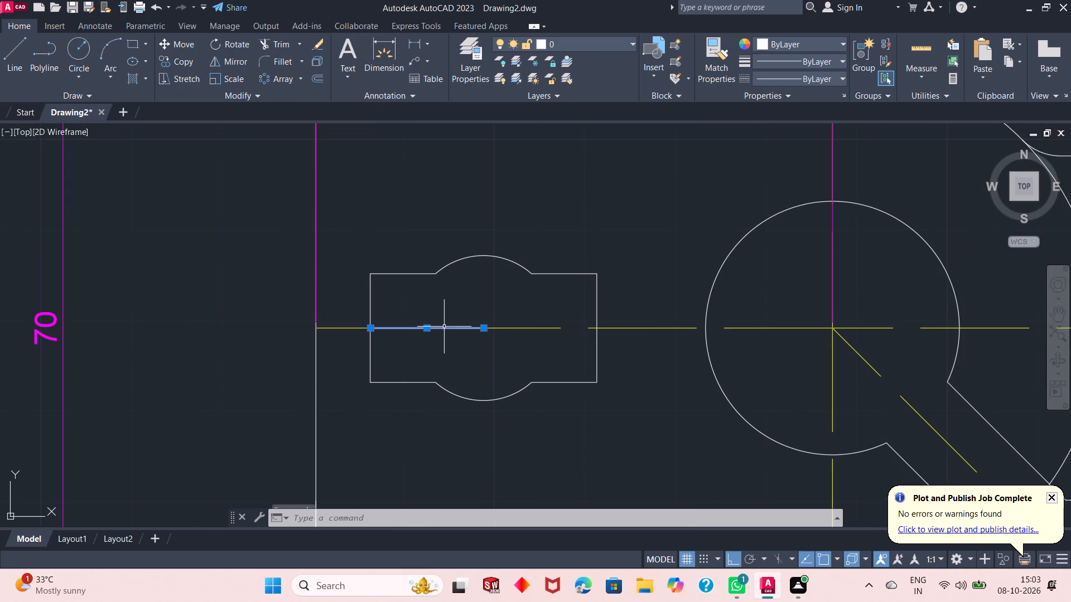
right_click(441, 181)
left_click(493, 270)
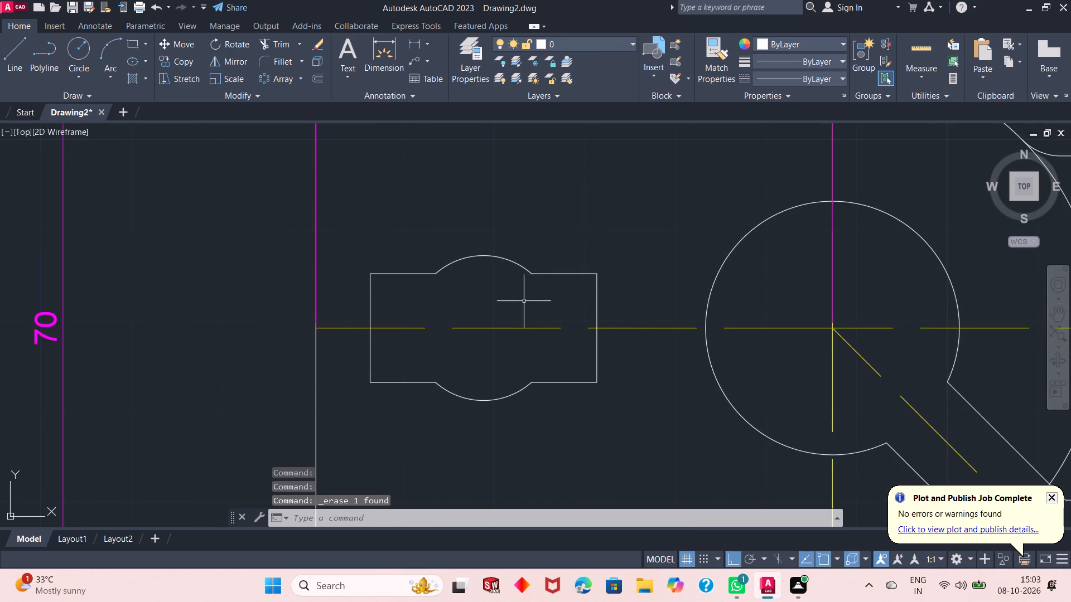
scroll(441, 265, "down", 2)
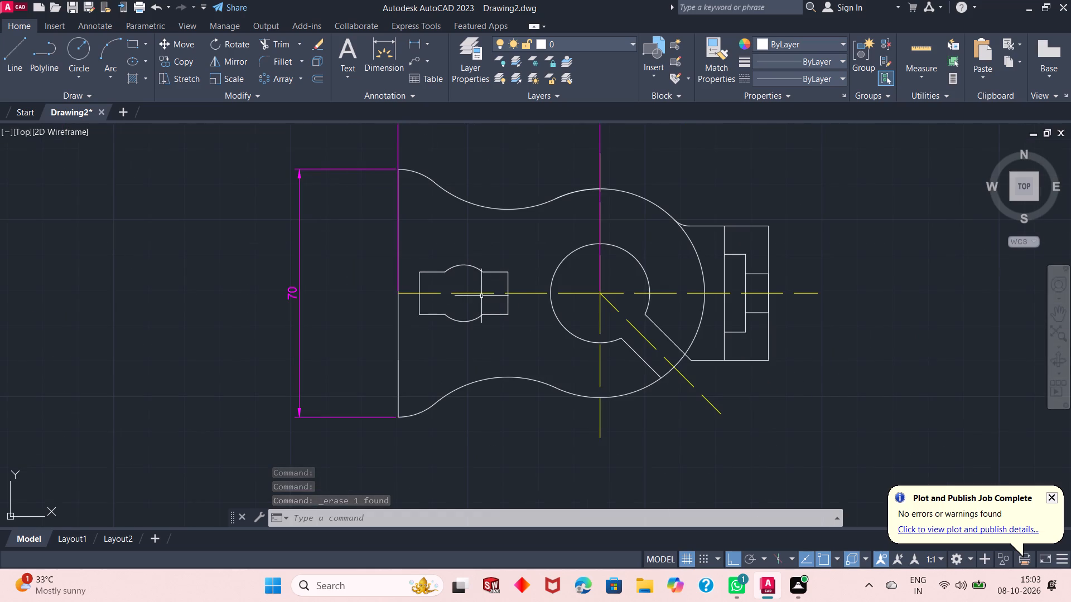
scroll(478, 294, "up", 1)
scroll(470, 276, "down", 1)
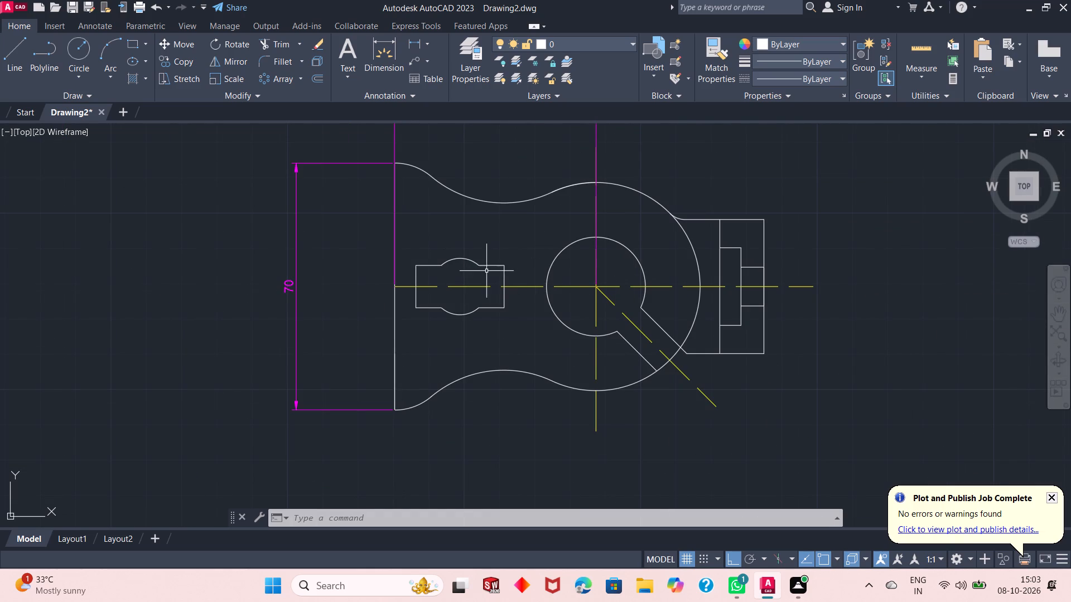
Make Layer2 current and add a linear dimension between the flared end's vertical edge and the cutout's nearest short edge, placed below the part.
scroll(486, 271, "up", 1)
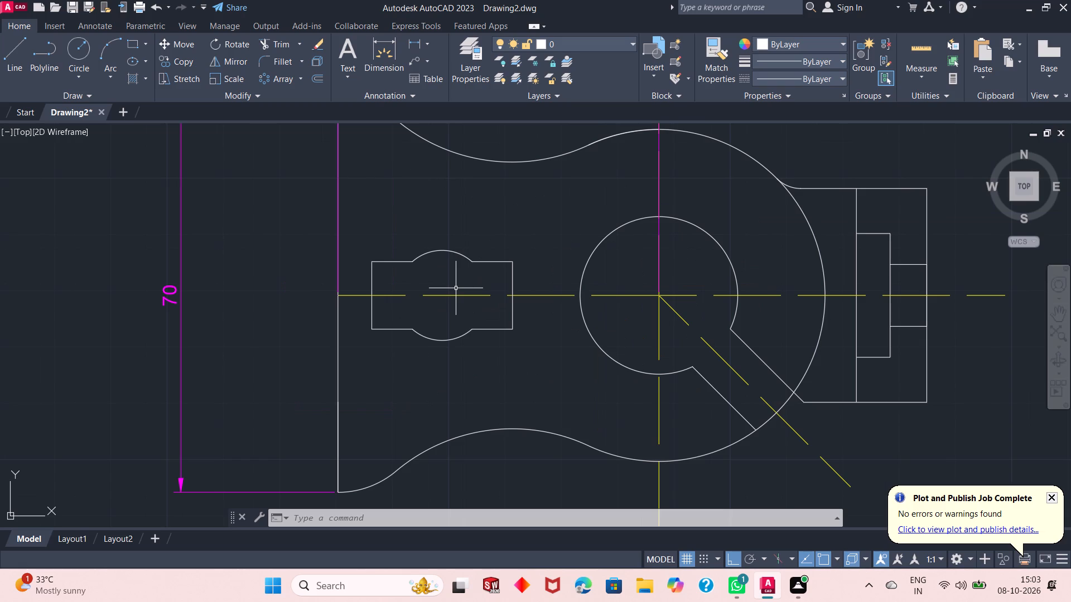
scroll(456, 295, "up", 1)
scroll(454, 292, "down", 1)
scroll(432, 244, "down", 1)
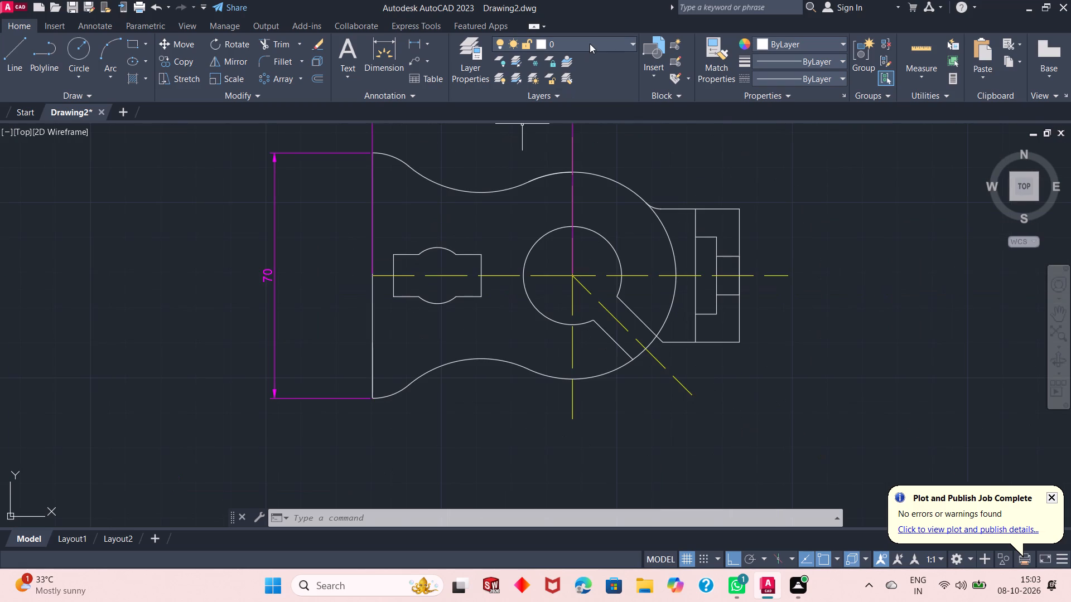
left_click(590, 43)
left_click(580, 106)
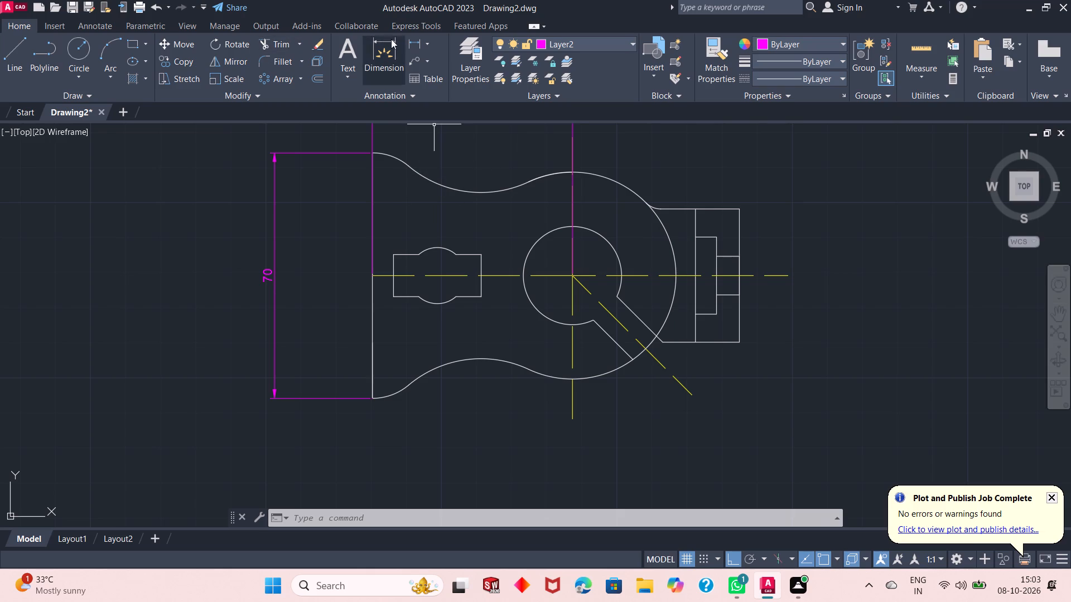
left_click(411, 38)
left_click(390, 275)
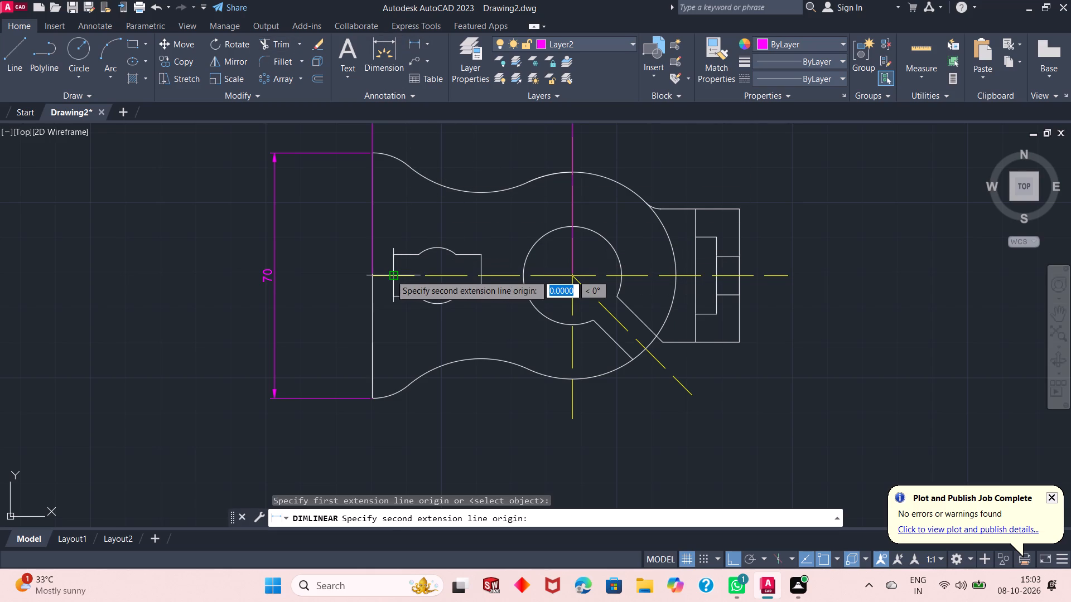
left_click(369, 276)
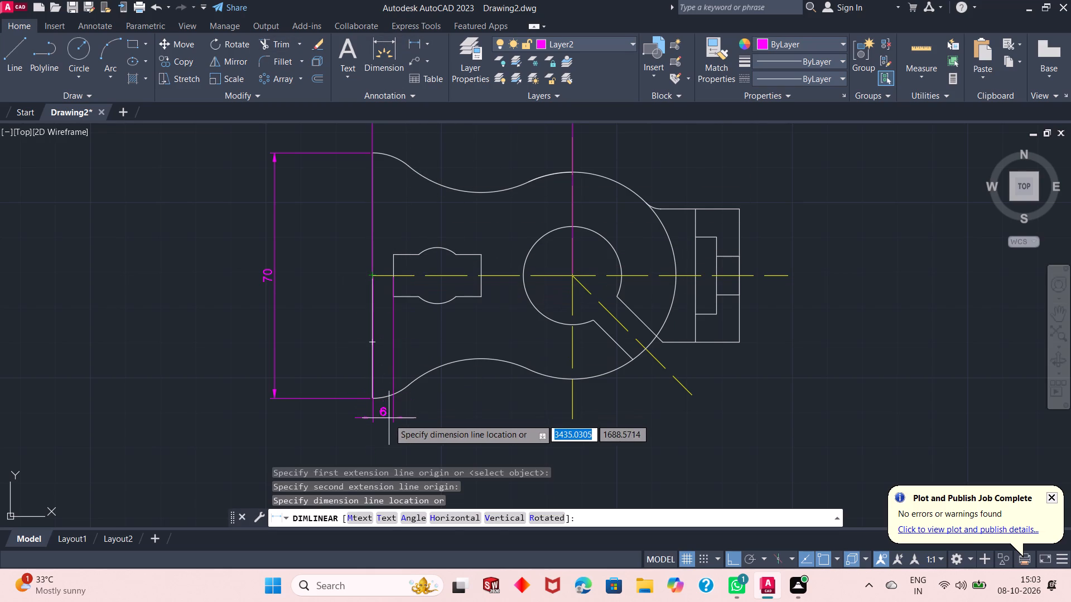
left_click(389, 419)
Add a linear dimension from the cutout's centre to its short edge nearest the flared end, in line with the previous dimension.
right_click(416, 328)
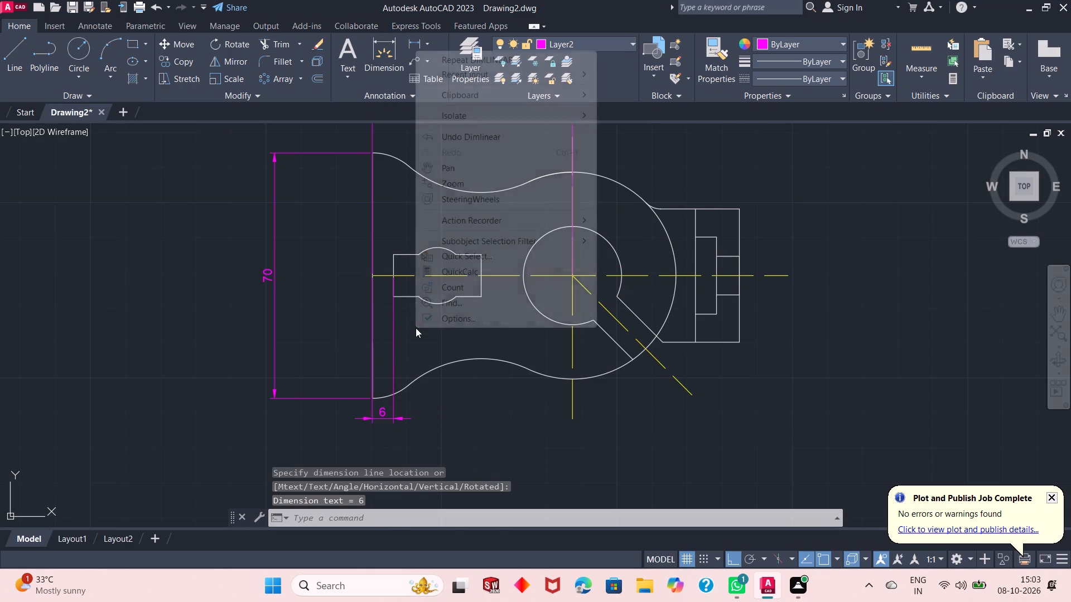
left_click(477, 58)
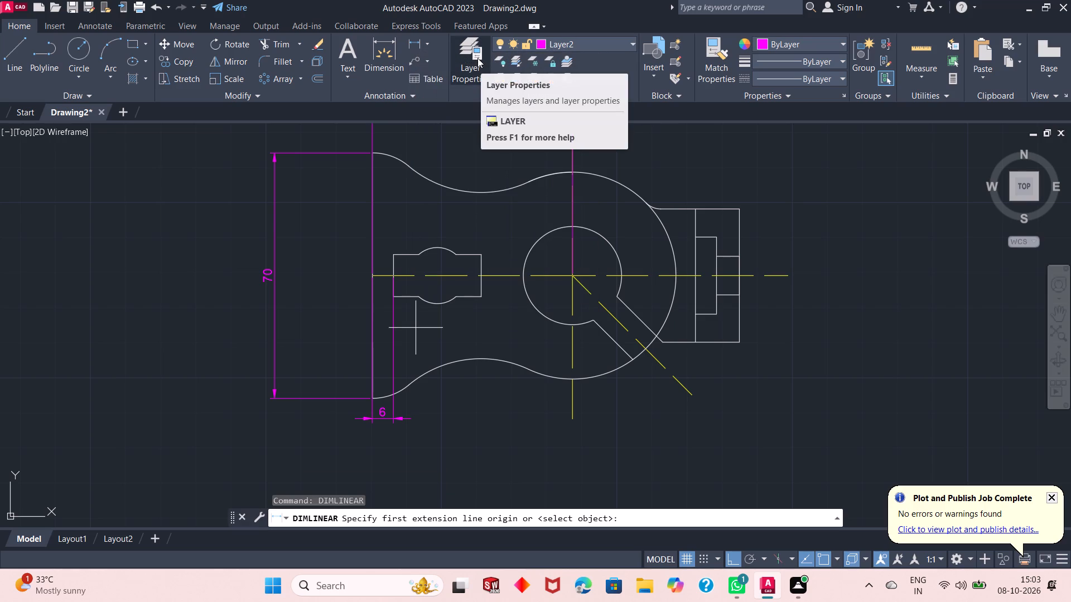
left_click(435, 277)
left_click(397, 277)
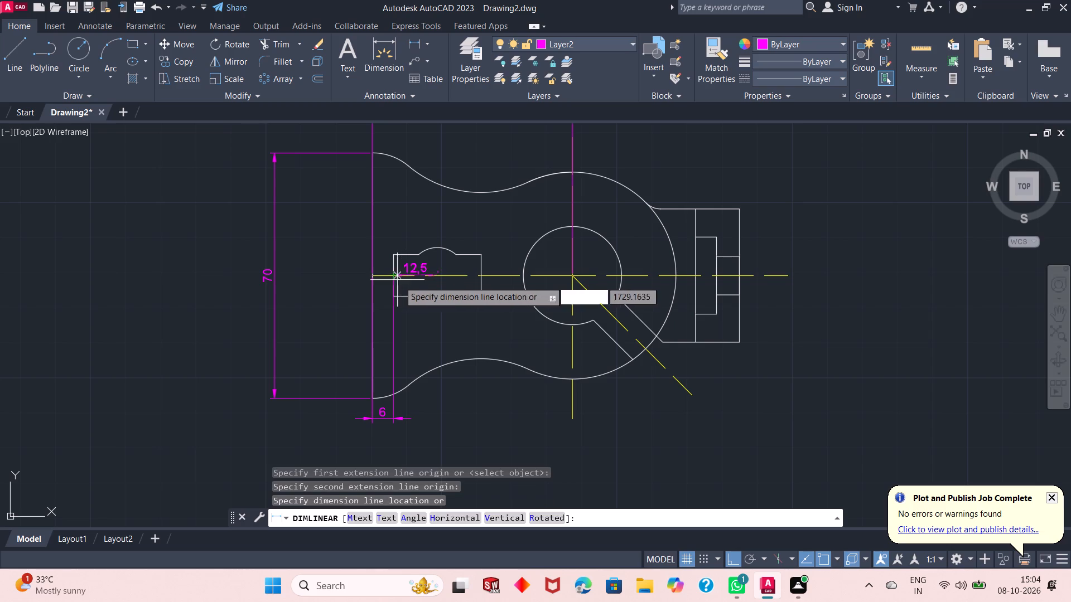
left_click(485, 418)
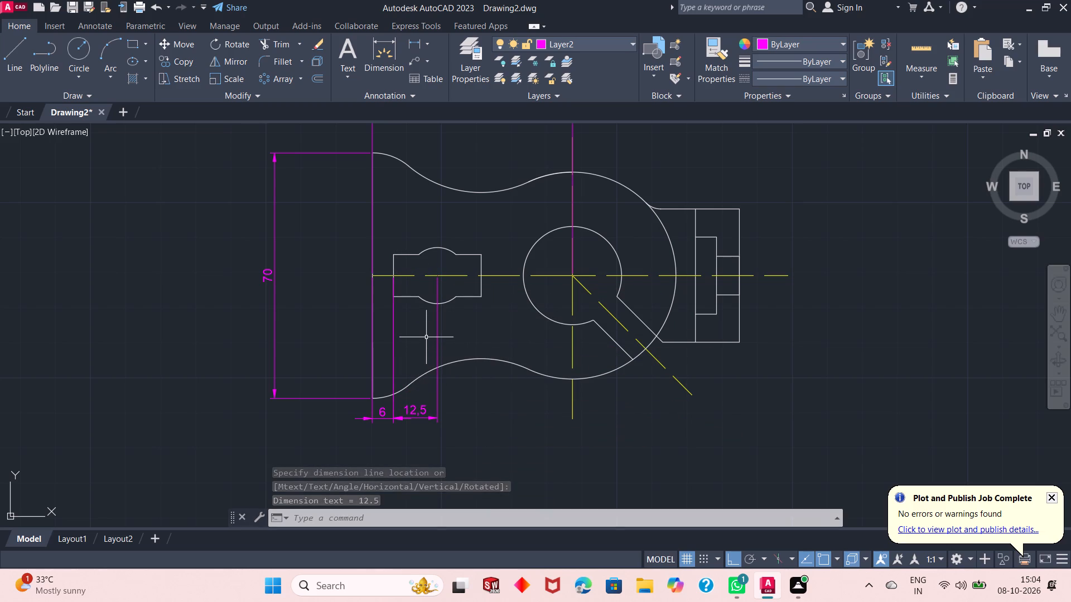
Add a vertical linear dimension for the full height of the extension's outer edge, placed outside the part.
scroll(426, 337, "down", 1)
scroll(473, 262, "up", 1)
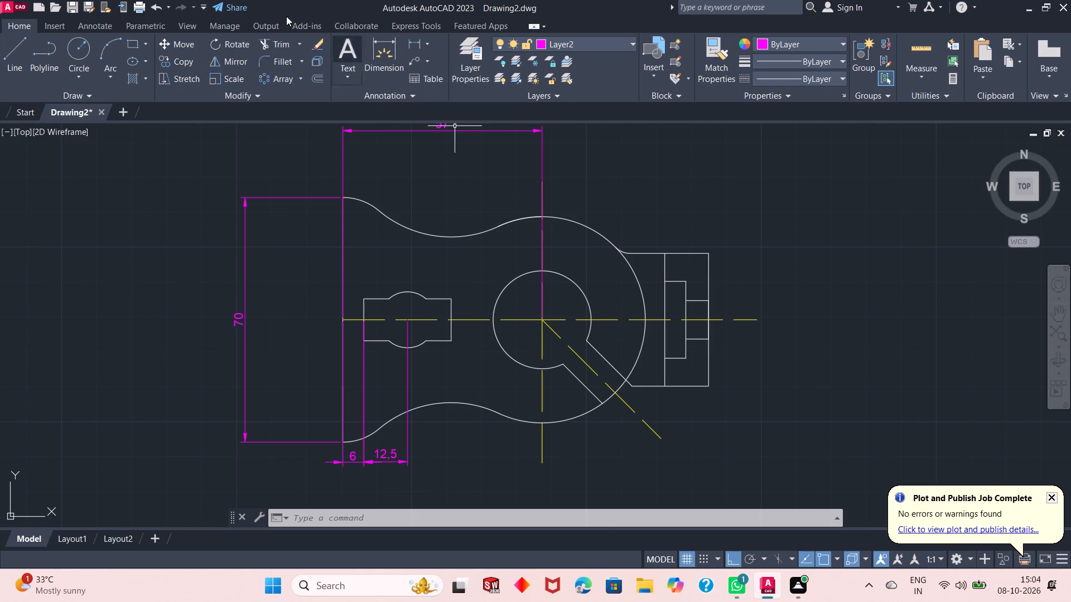
right_click(285, 149)
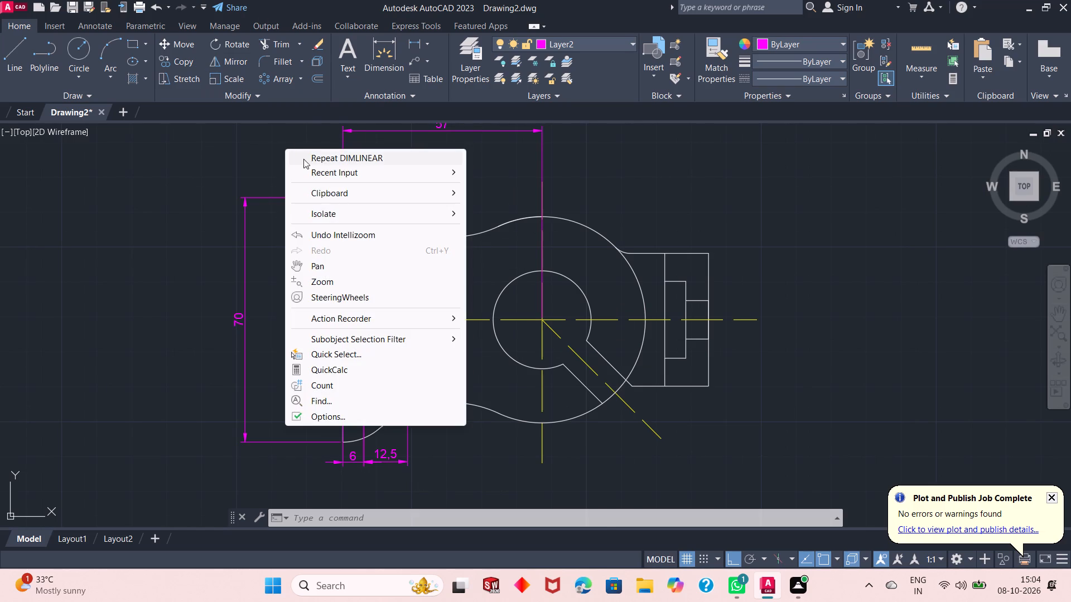
left_click(338, 157)
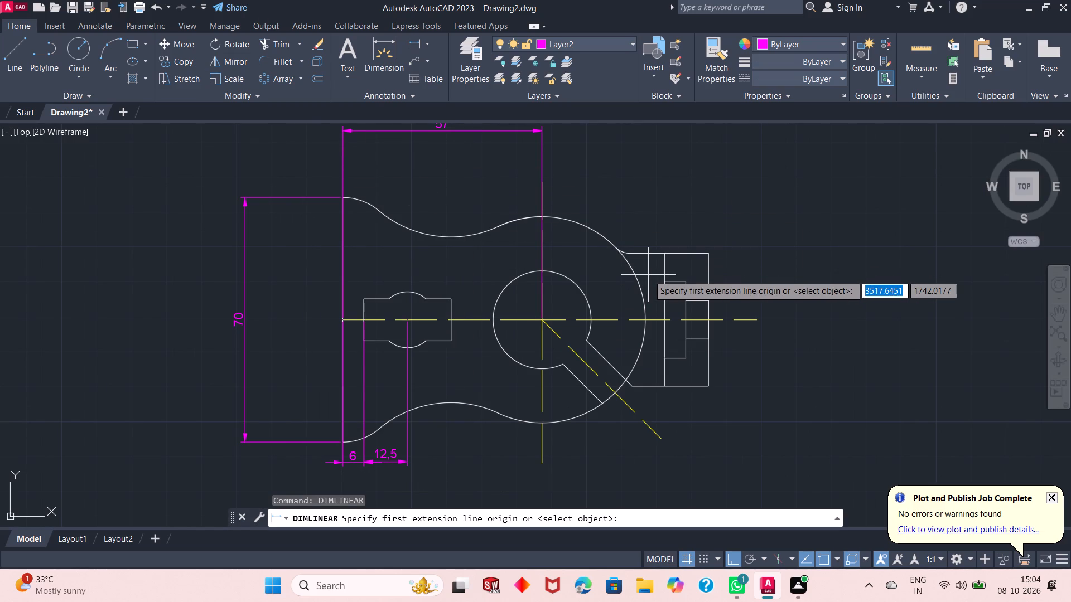
scroll(771, 264, "up", 1)
left_click(673, 249)
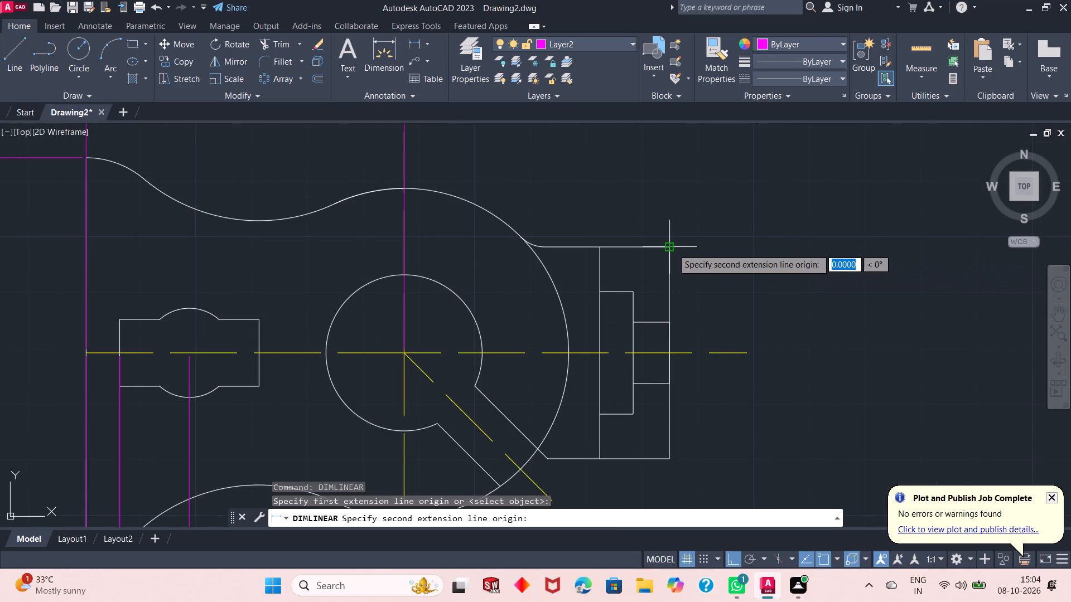
left_click(667, 458)
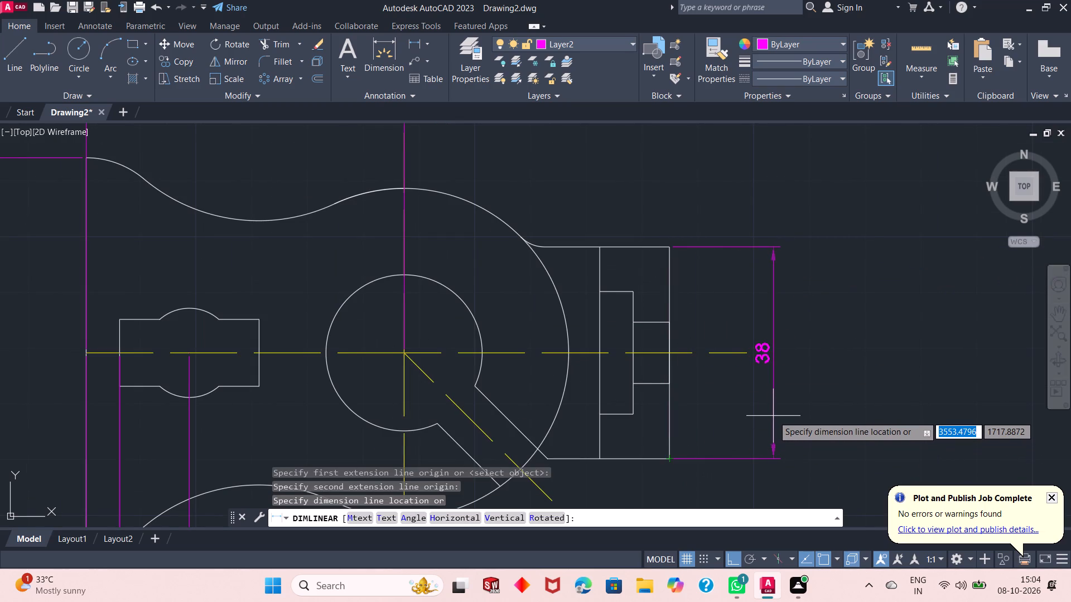
left_click(804, 413)
Add a vertical linear dimension for the small slot opening on the extension's outer edge, between the part and the overall height dimension.
right_click(747, 193)
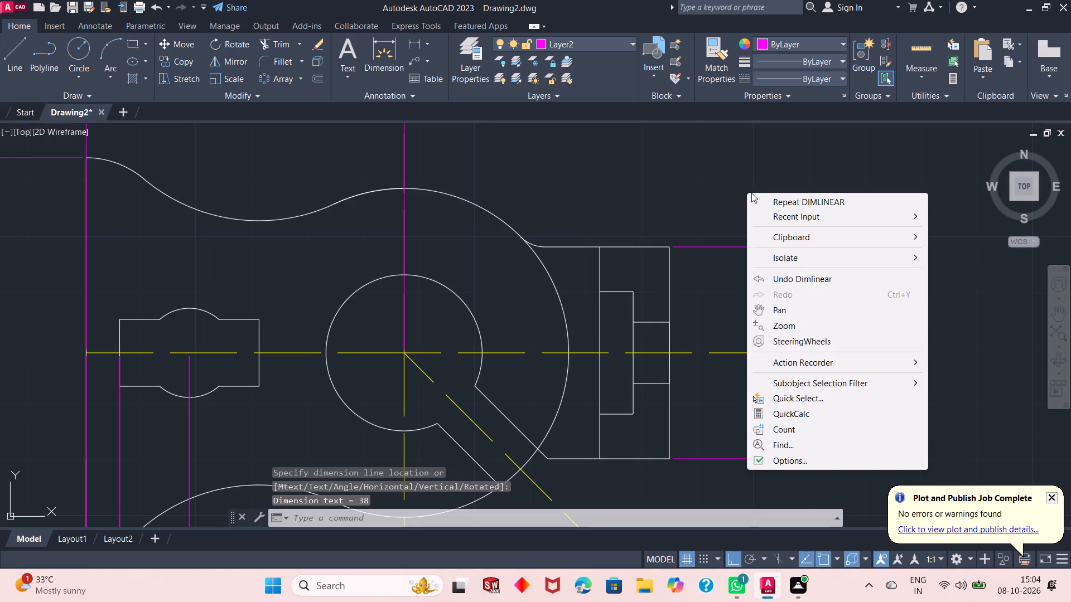
left_click(799, 200)
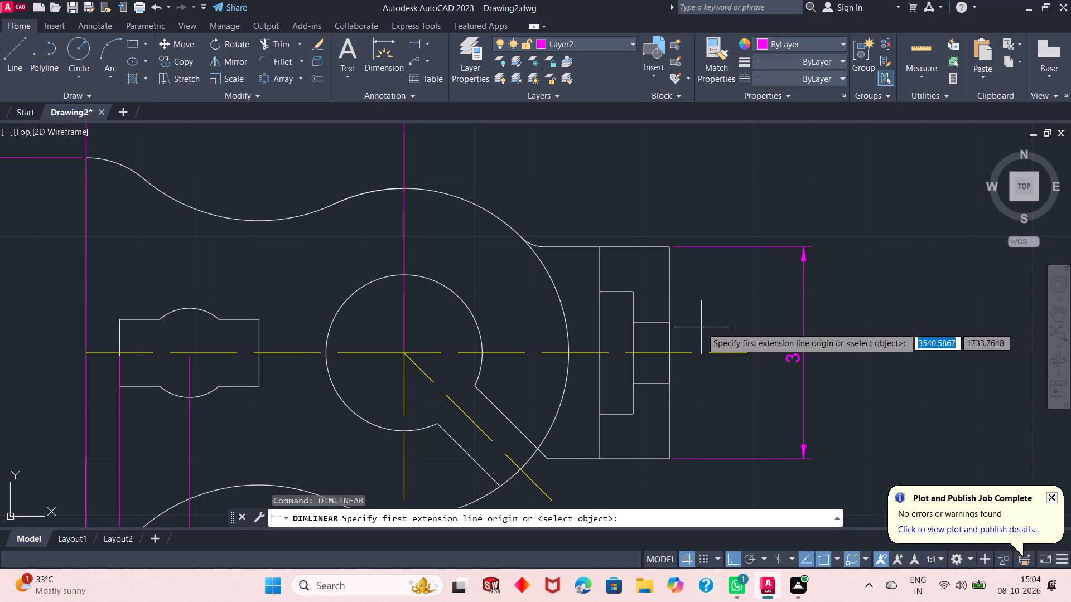
left_click(667, 323)
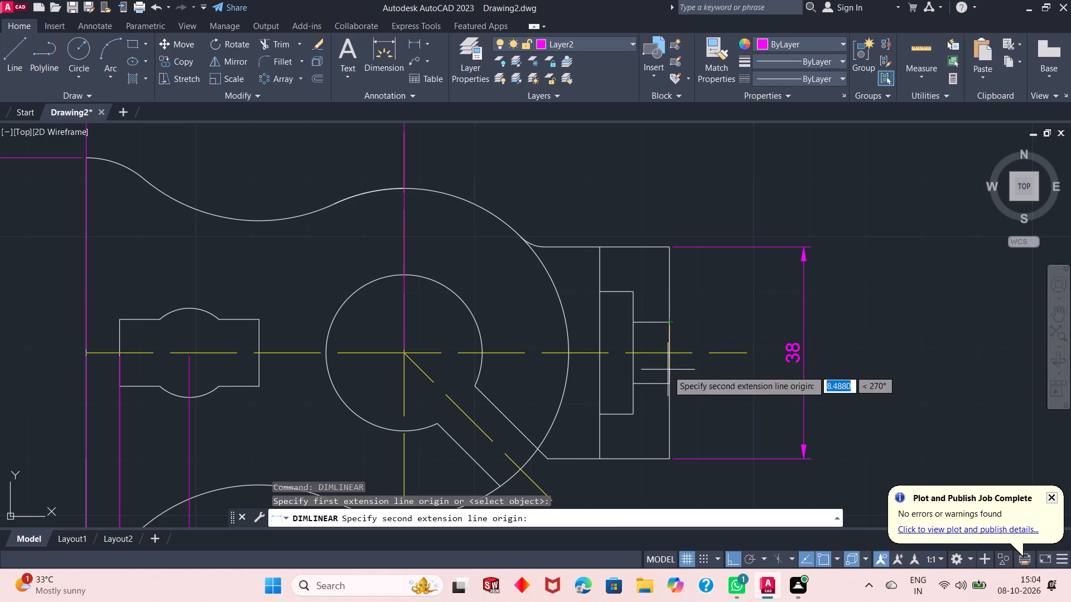
left_click(669, 383)
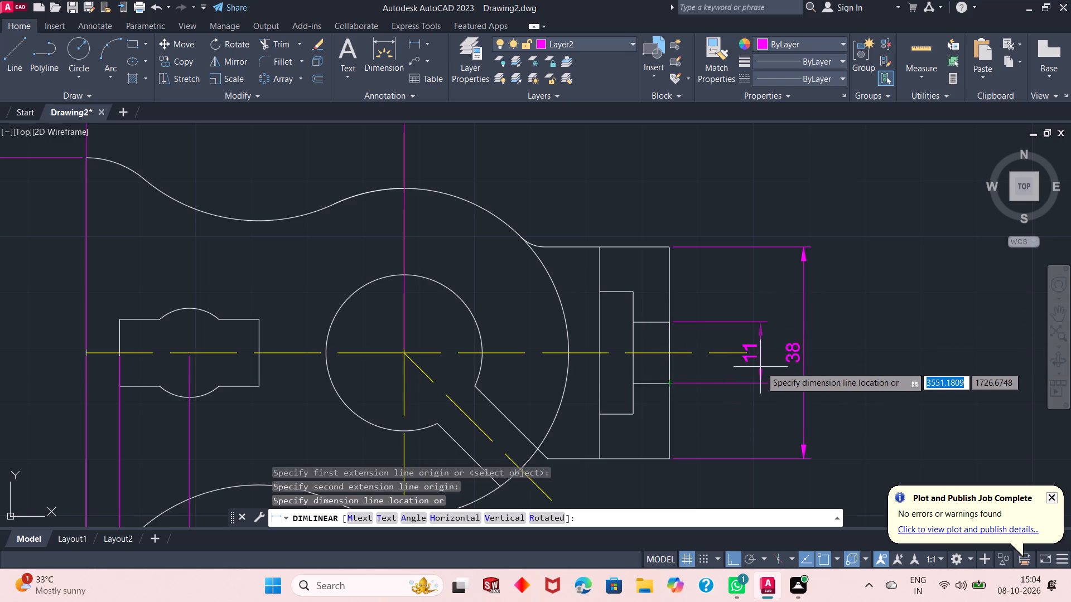
left_click(762, 366)
Add a vertical linear dimension for the height of the extension's taller inner recess, placed on the side toward the large circle.
right_click(743, 174)
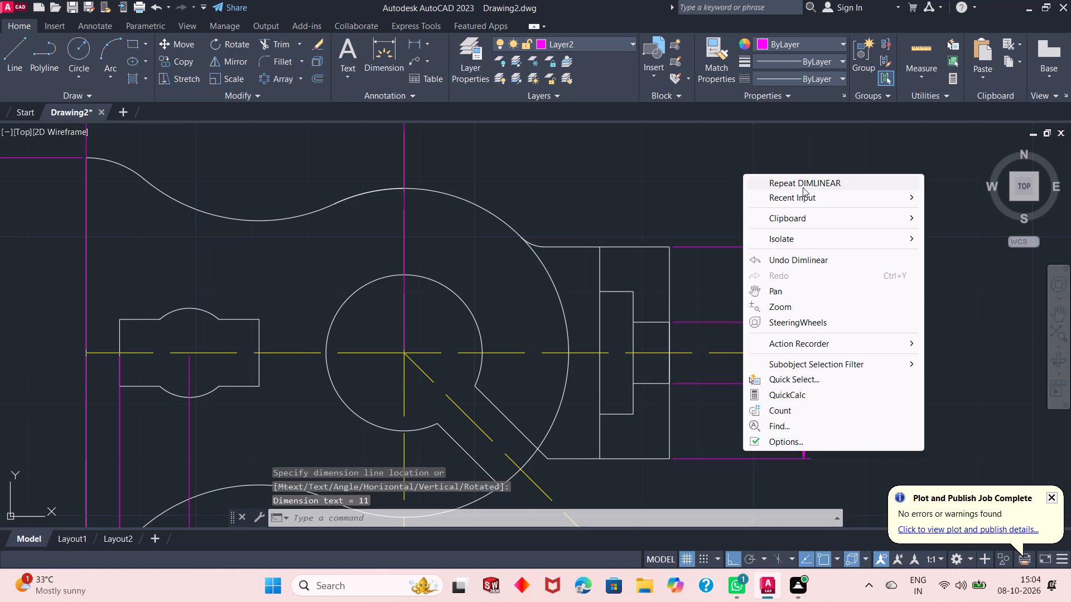
left_click(805, 186)
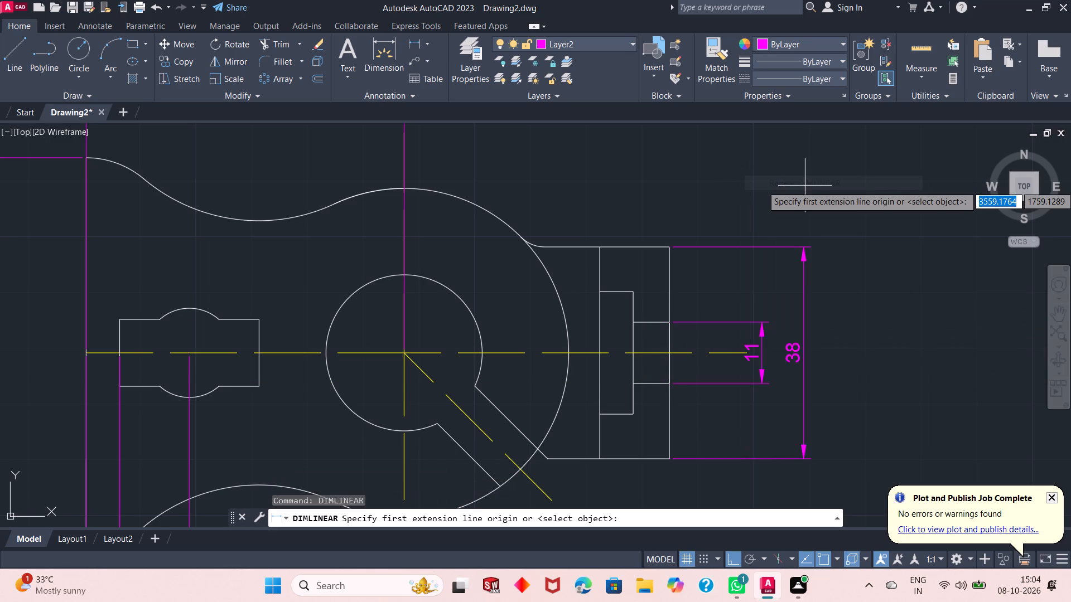
left_click(600, 293)
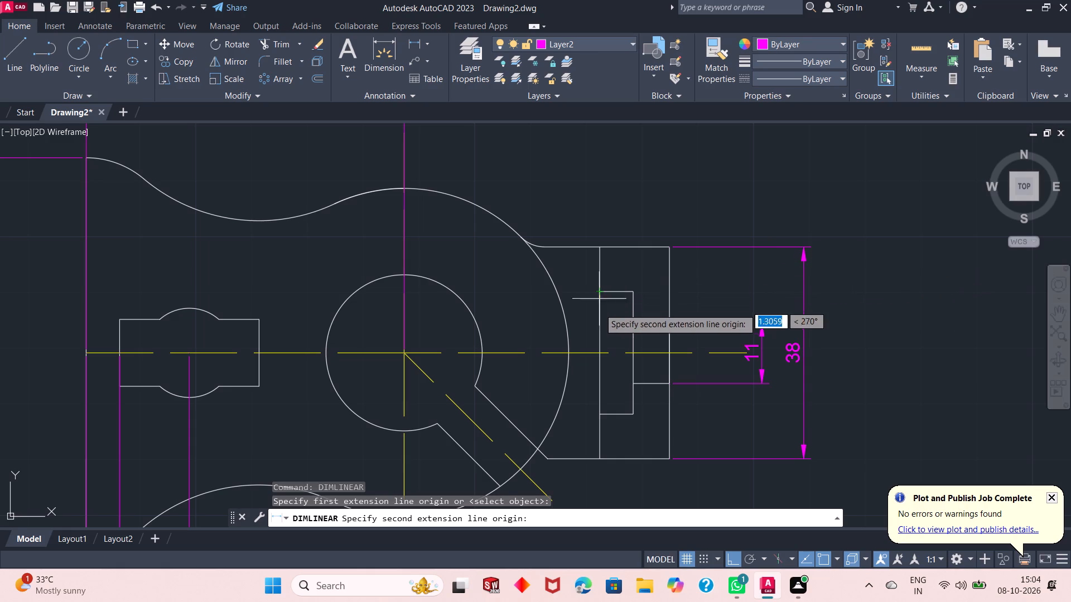
left_click(598, 412)
left_click(545, 395)
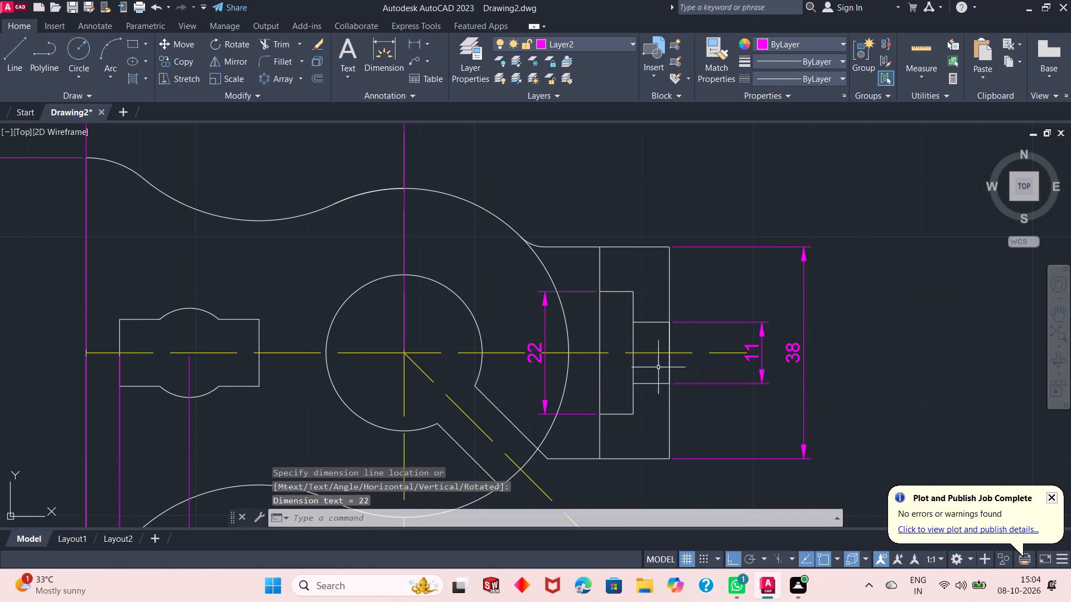
Add a horizontal linear dimension for the width of the extension's taller inner recess, placed above the extension.
right_click(721, 187)
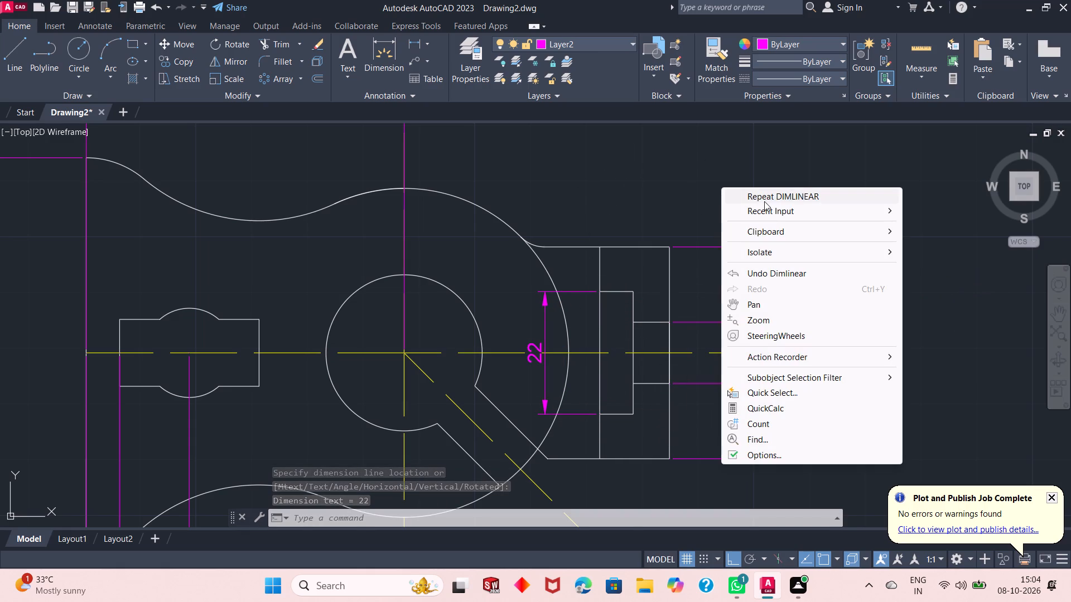
left_click(766, 197)
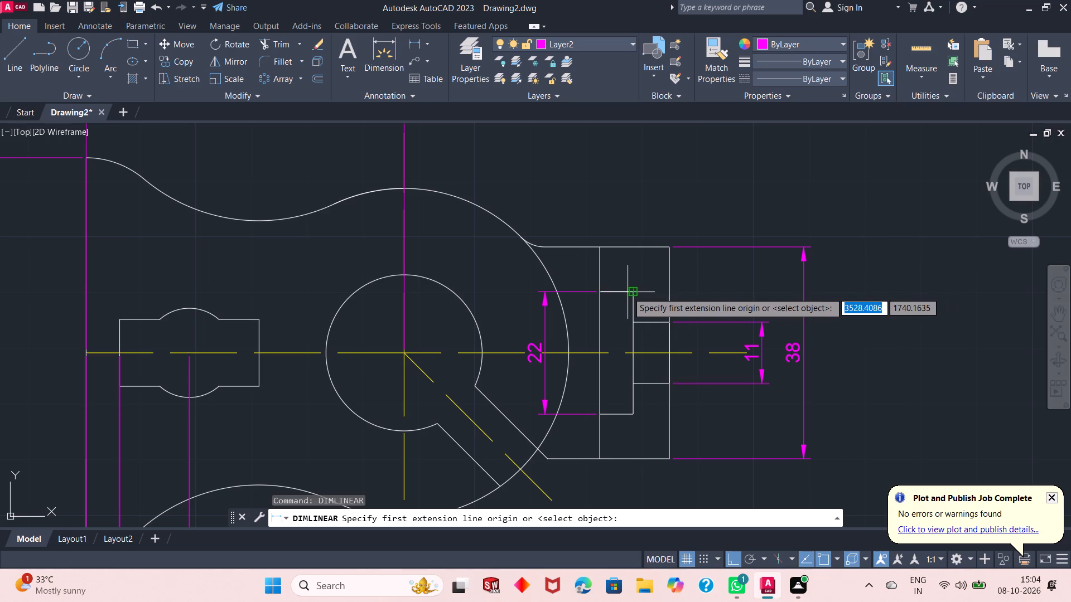
left_click(630, 293)
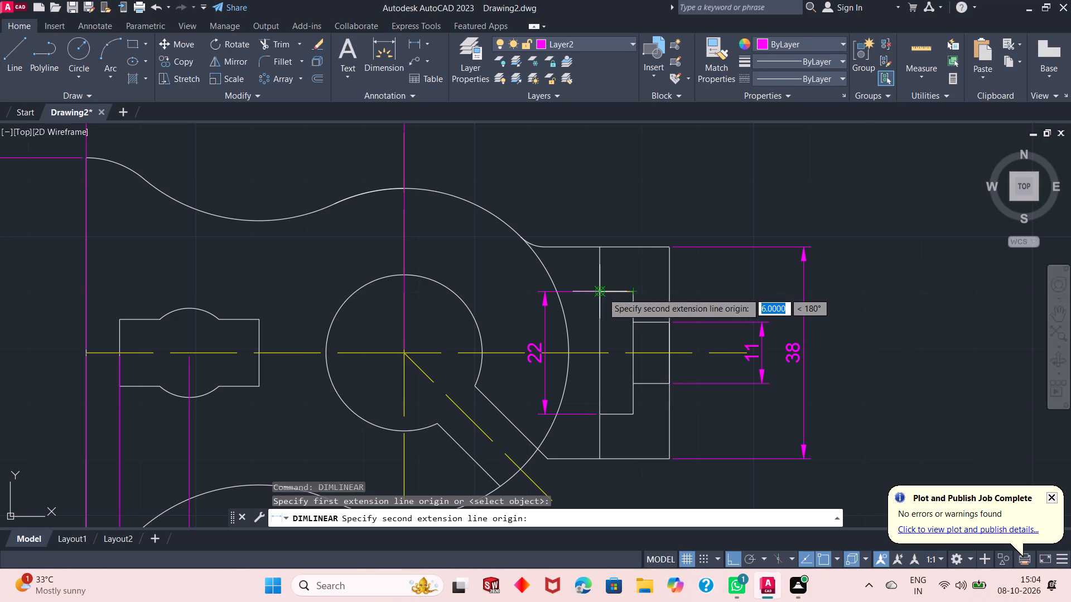
left_click(602, 293)
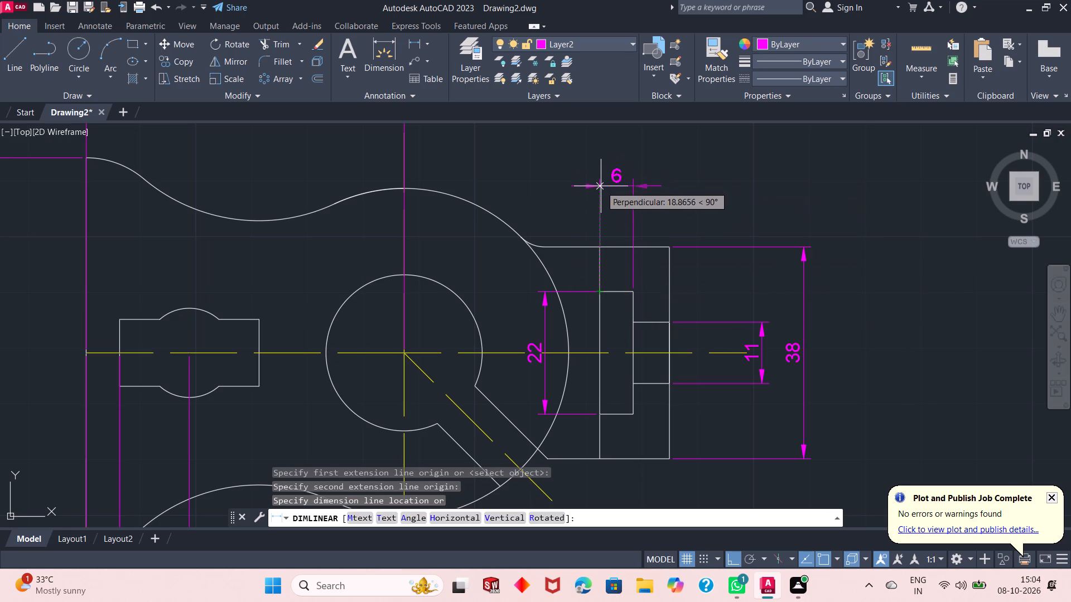
left_click(601, 186)
Add a horizontal linear dimension from the extension's inner vertical line to its outer edge, placed above the recess width dimension.
right_click(732, 172)
left_click(751, 181)
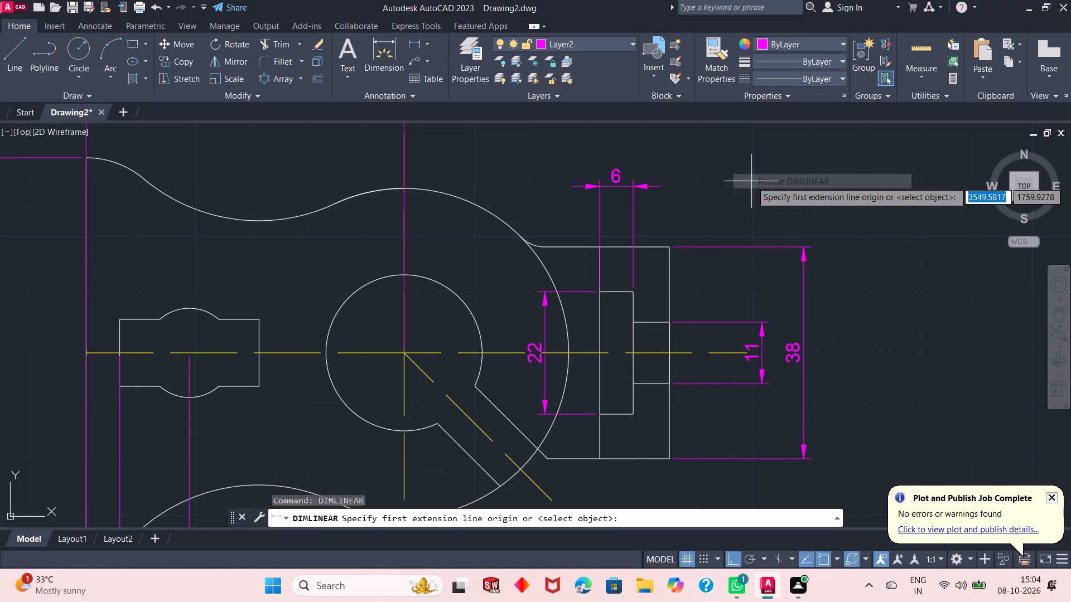
left_click(603, 293)
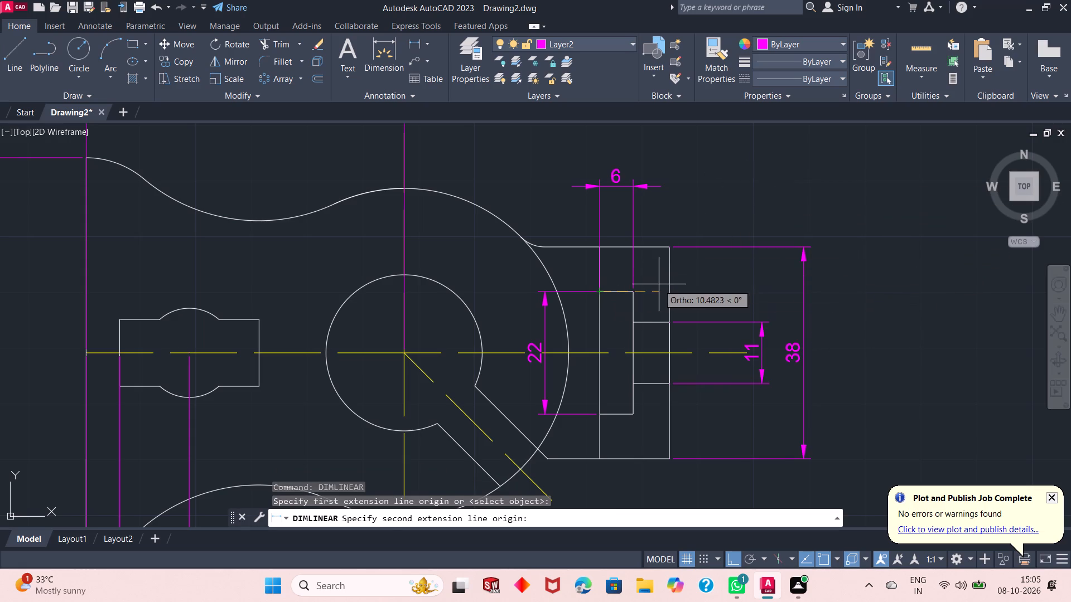
left_click(668, 290)
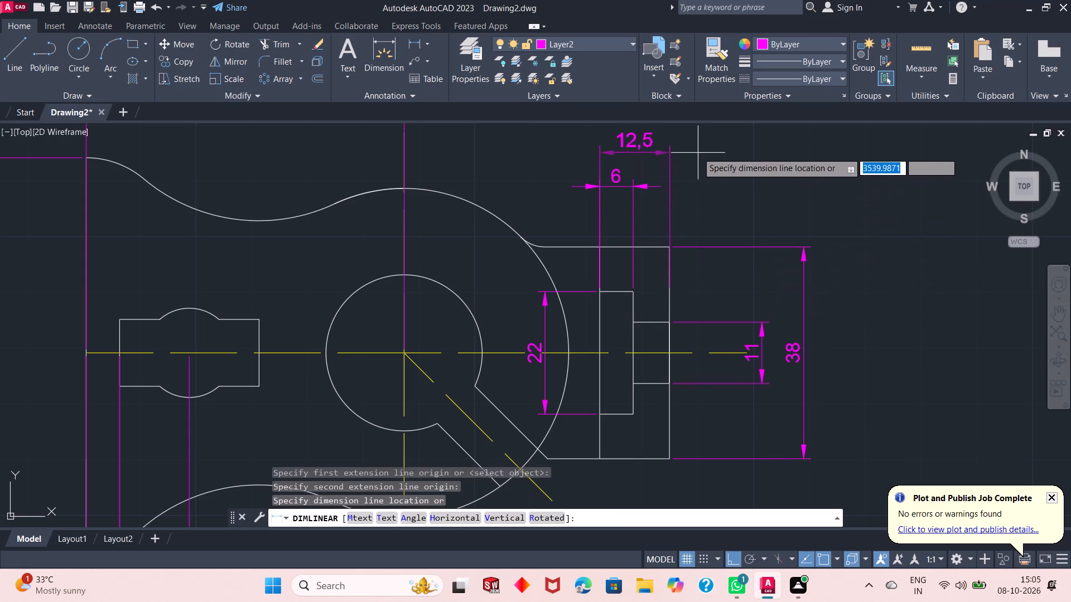
left_click(697, 147)
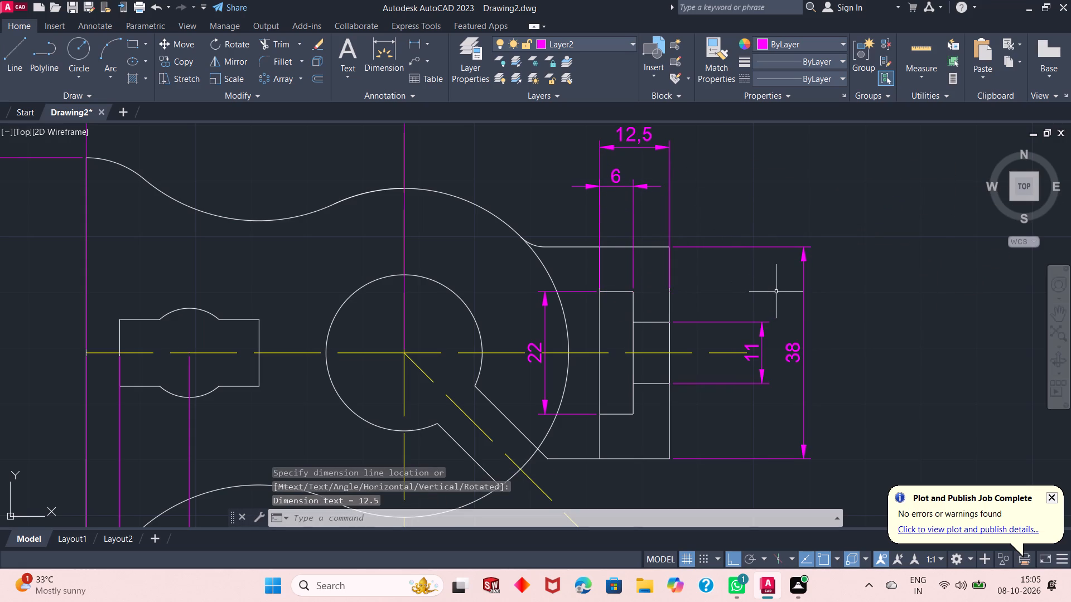
Add an aligned dimension across the diagonal slot's opening at the large circle, placed outside the part.
scroll(776, 284, "down", 1)
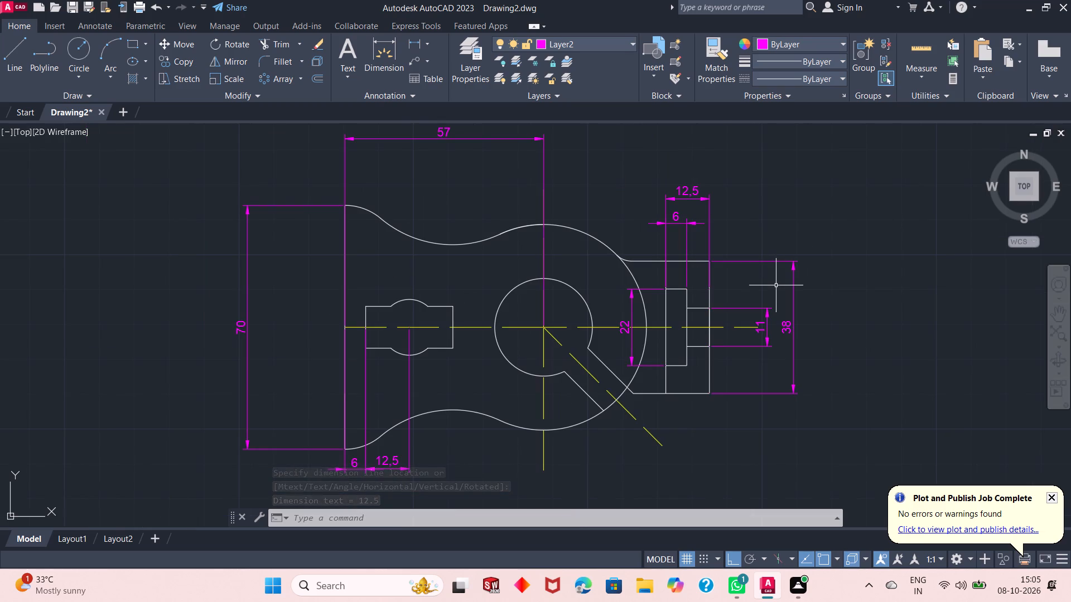
scroll(755, 298, "down", 1)
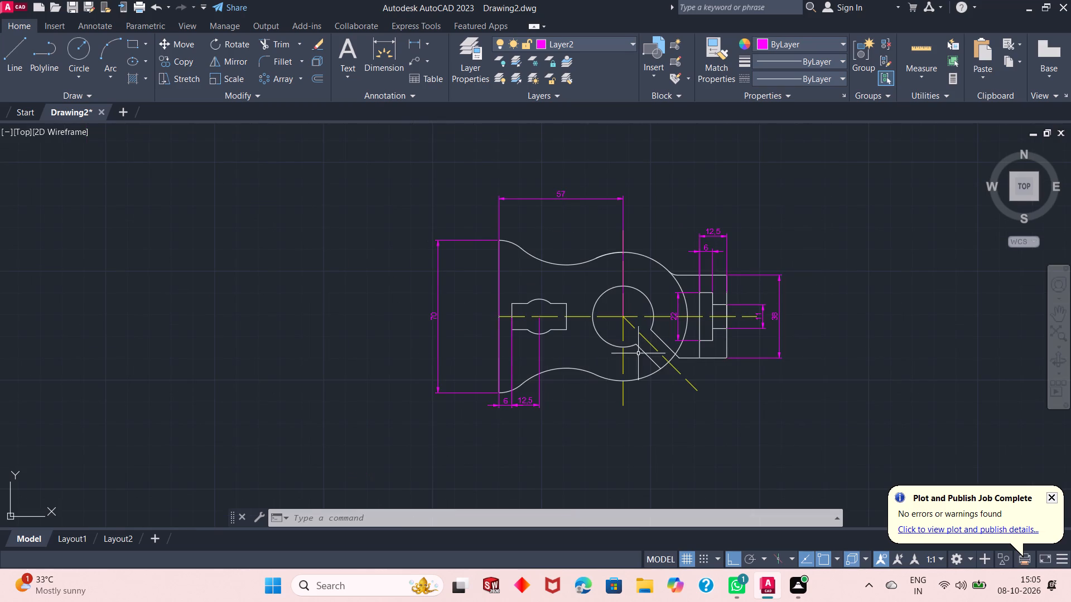
scroll(708, 397, "up", 1)
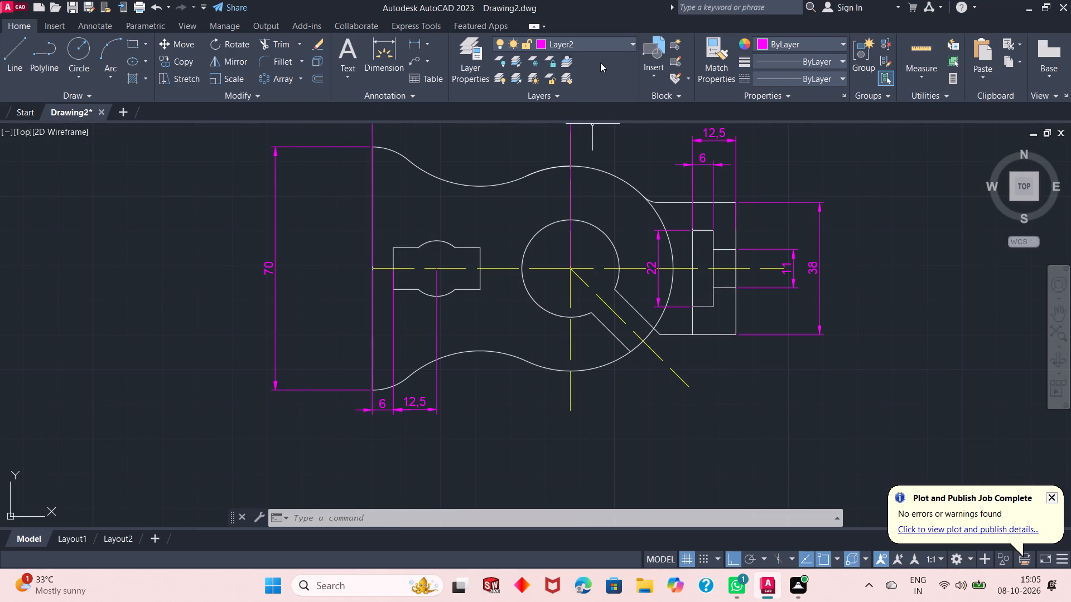
left_click(430, 42)
left_click(436, 92)
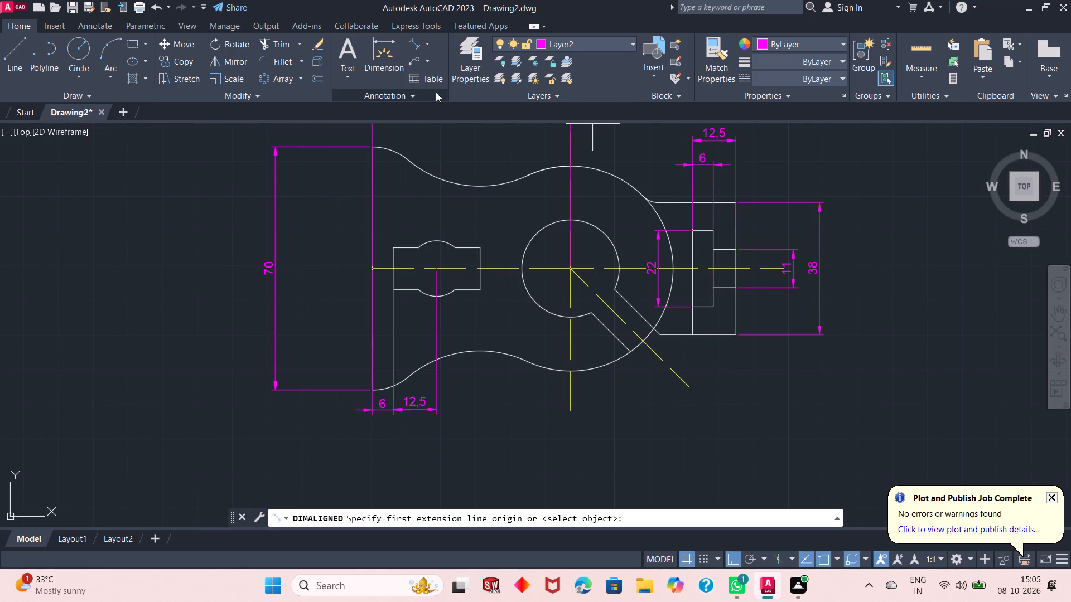
scroll(635, 329, "up", 1)
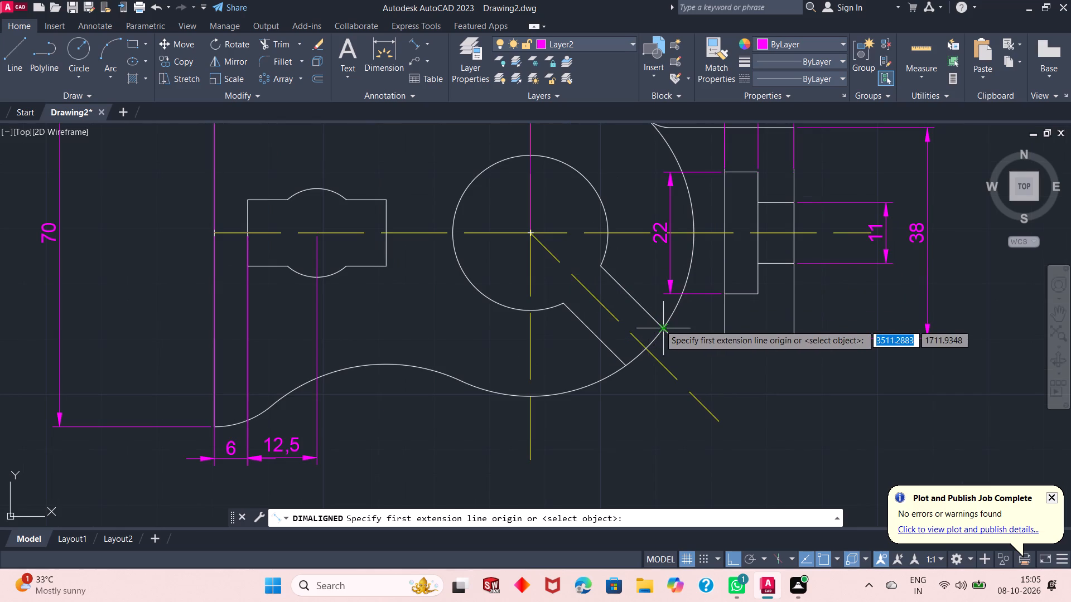
left_click(659, 324)
left_click(624, 362)
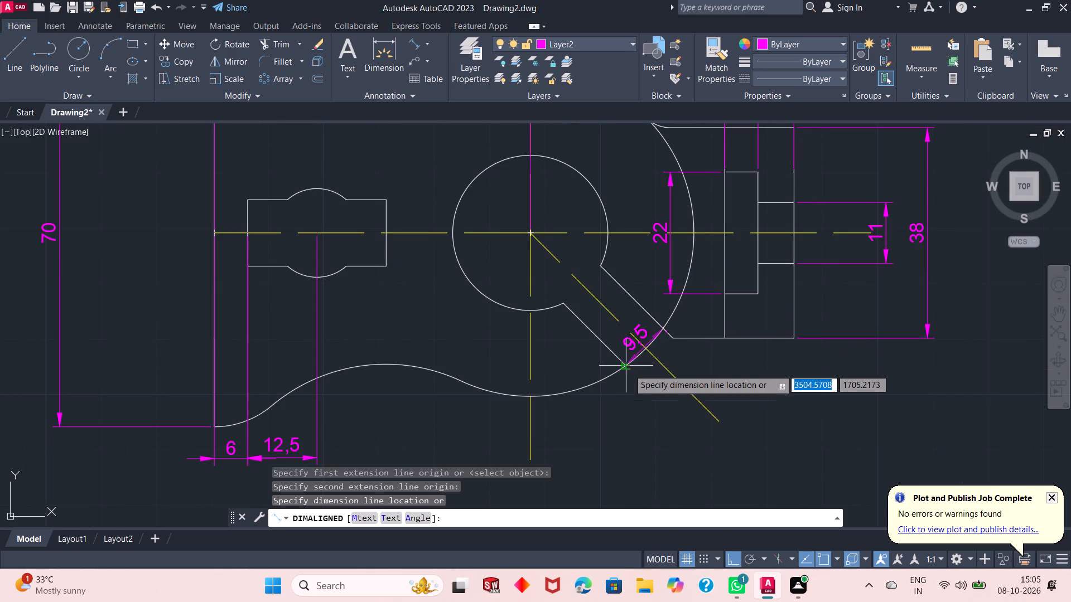
left_click(676, 414)
right_click(774, 378)
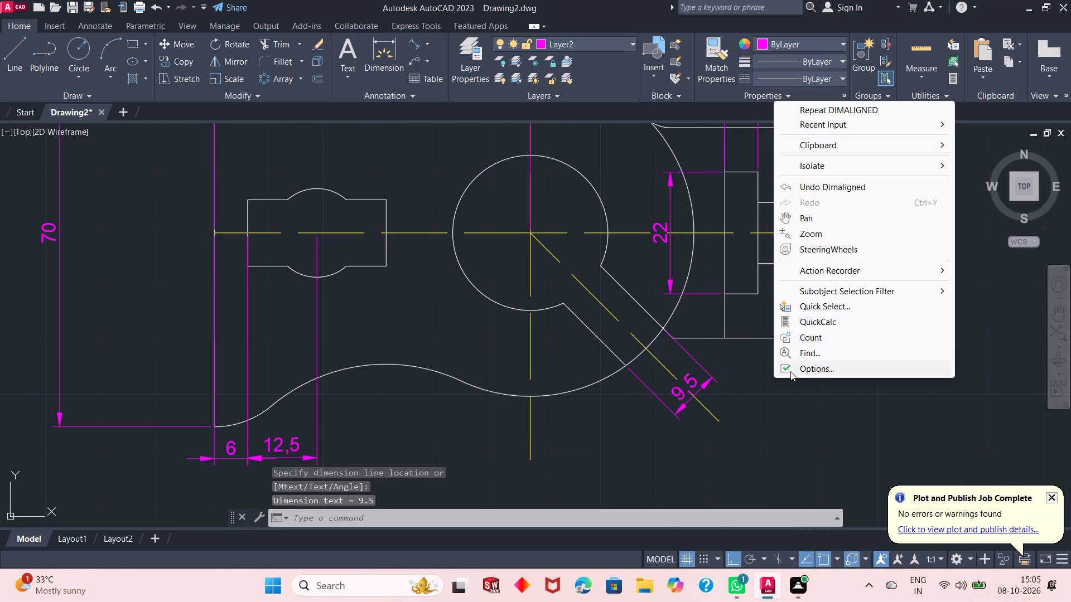
left_click(826, 416)
left_click(798, 382)
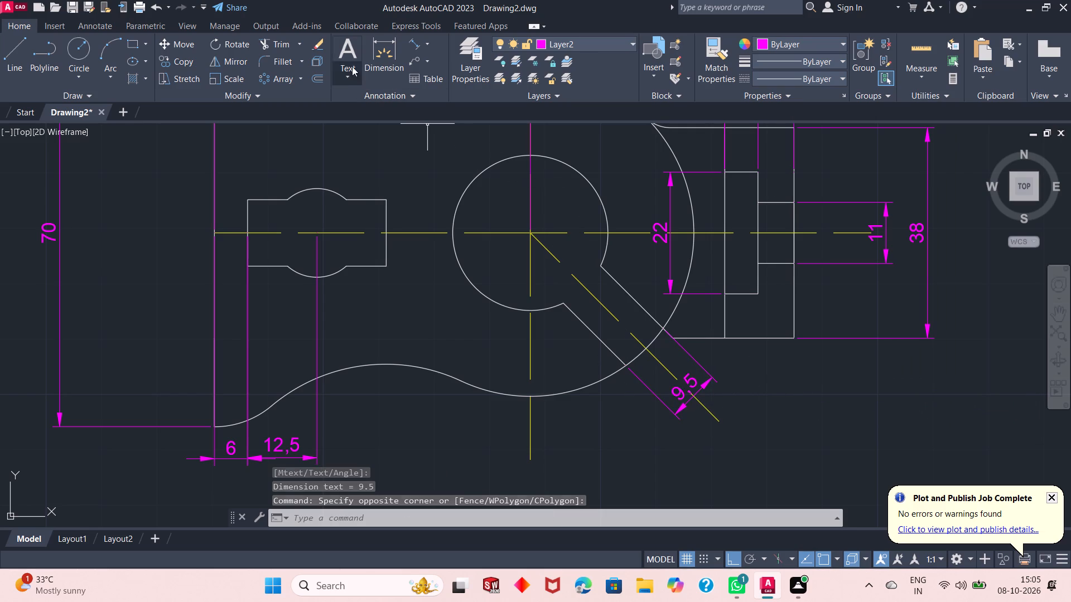
Trim the large circle's arc between the diagonal slot's two walls to open the slot.
left_click(282, 47)
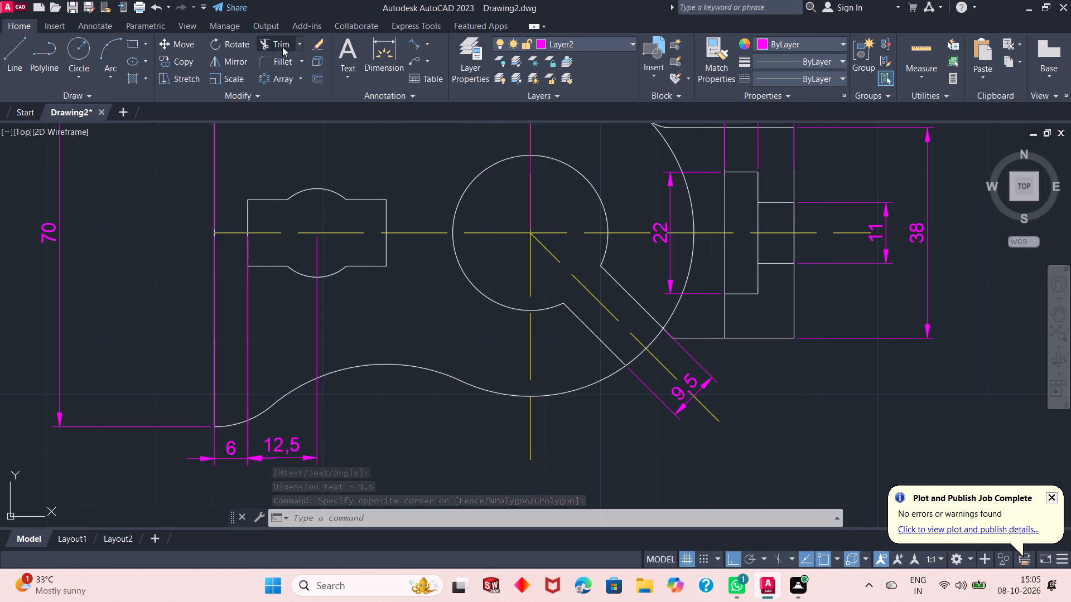
left_click(630, 363)
left_click(653, 344)
right_click(745, 307)
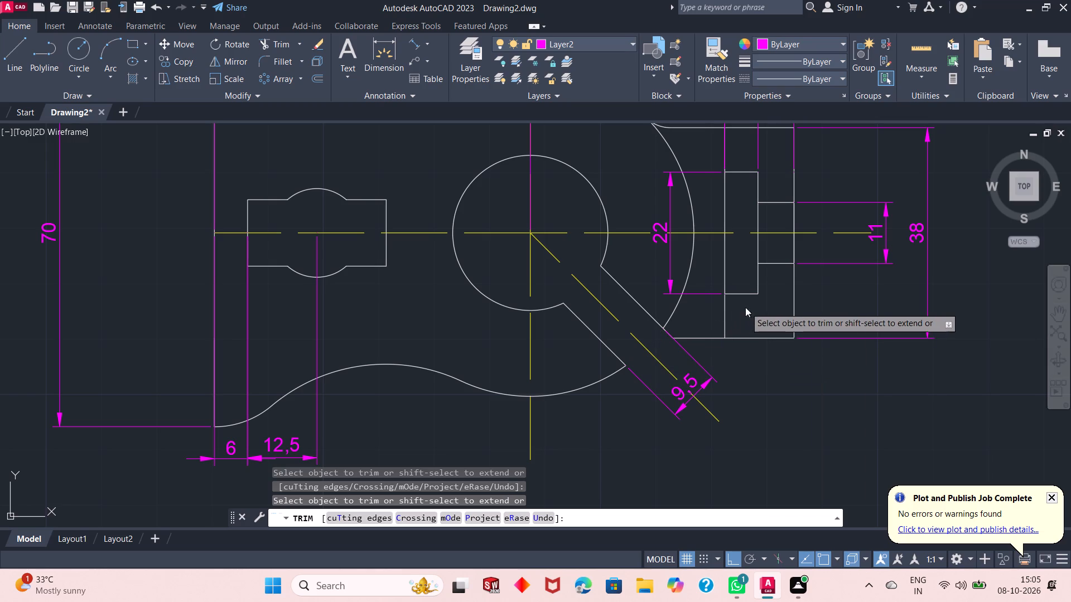
left_click(760, 310)
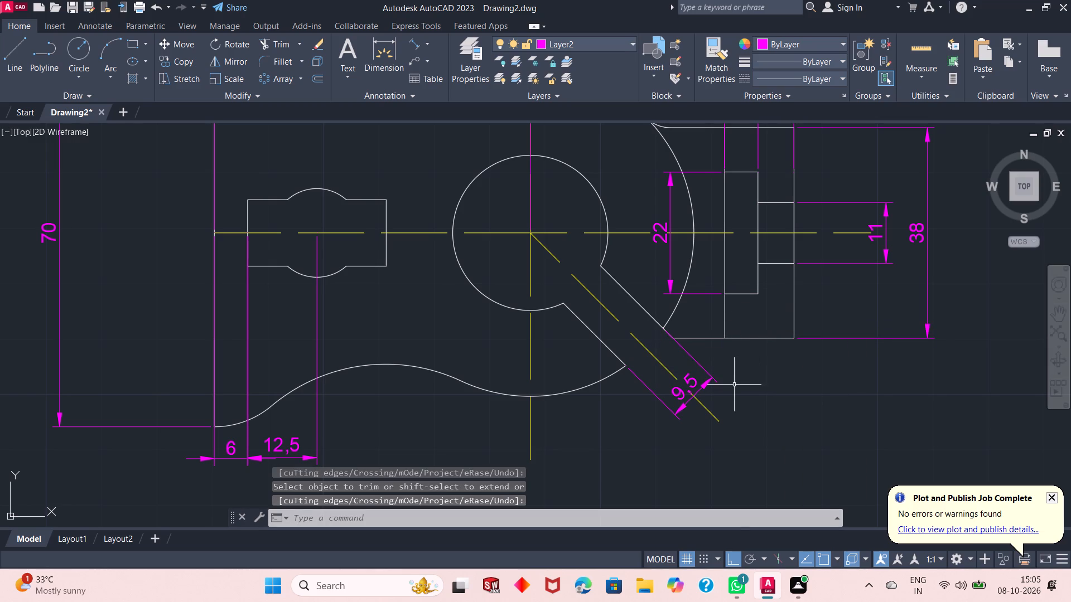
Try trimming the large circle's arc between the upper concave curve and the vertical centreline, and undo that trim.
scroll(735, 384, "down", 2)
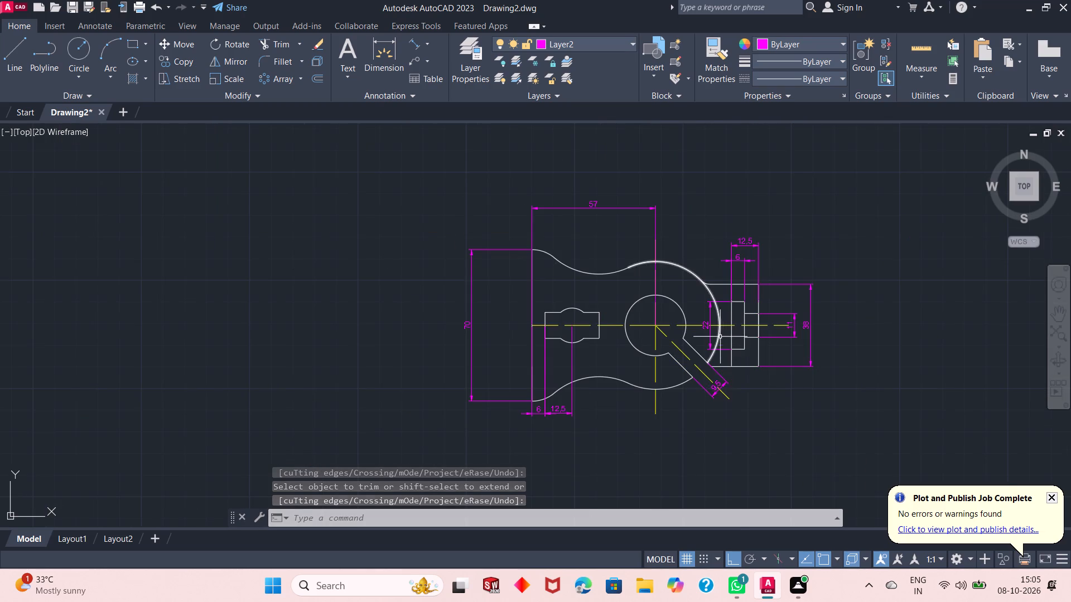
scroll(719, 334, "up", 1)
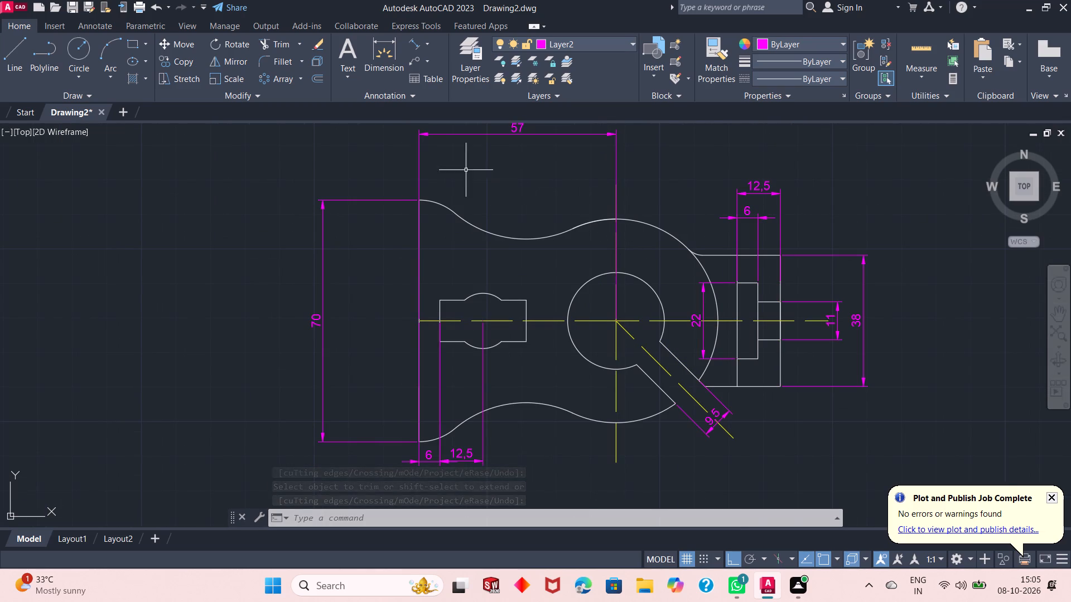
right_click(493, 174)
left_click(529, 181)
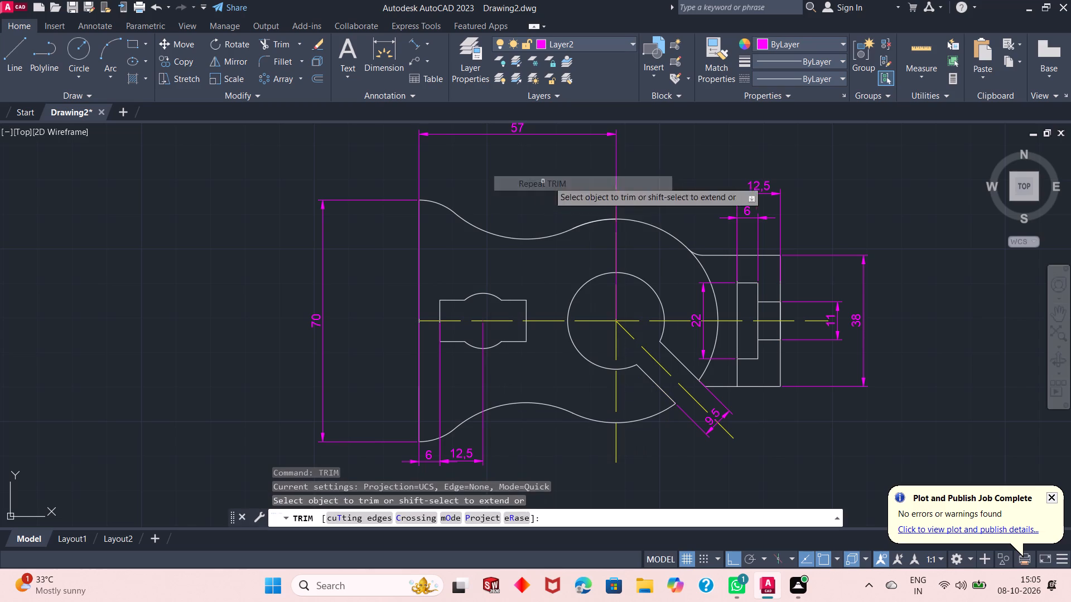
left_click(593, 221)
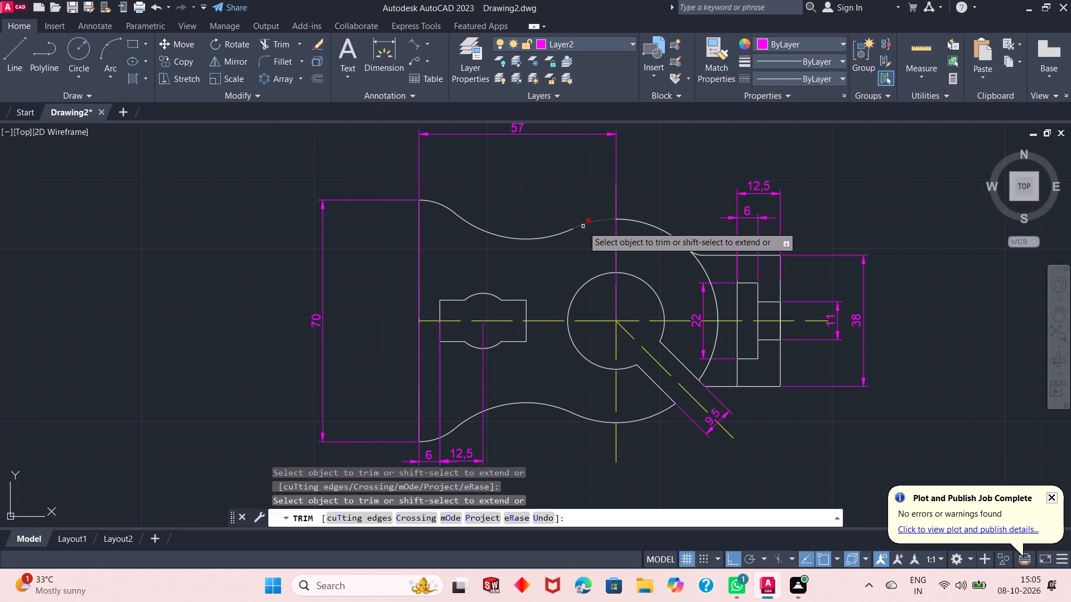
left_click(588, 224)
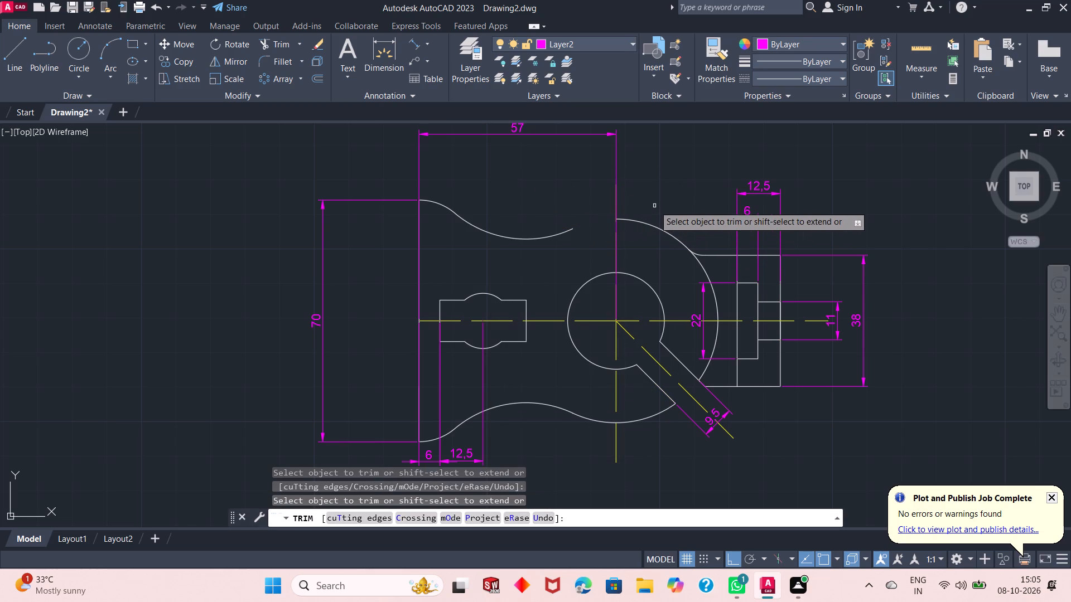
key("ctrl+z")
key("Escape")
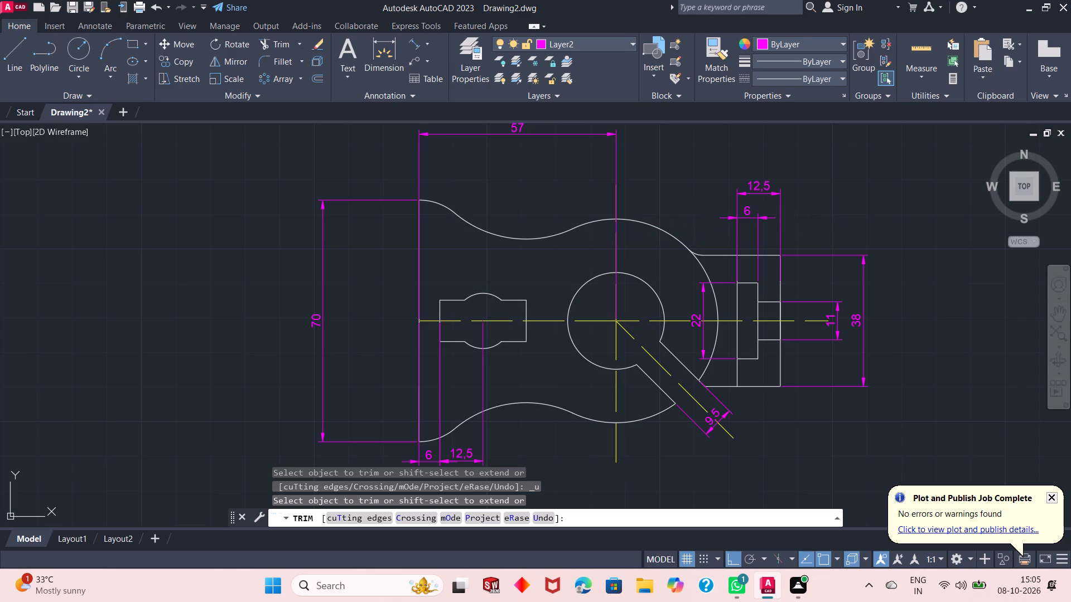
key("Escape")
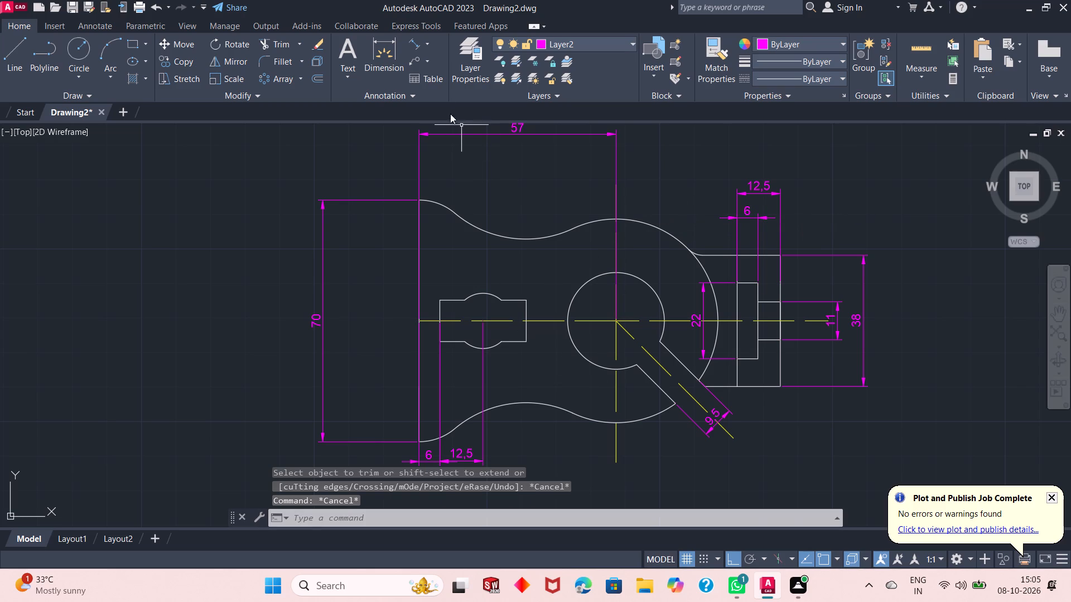
Add radius dimensions to the upper and lower convex arcs of the flared end, with the text outside the part.
left_click(428, 44)
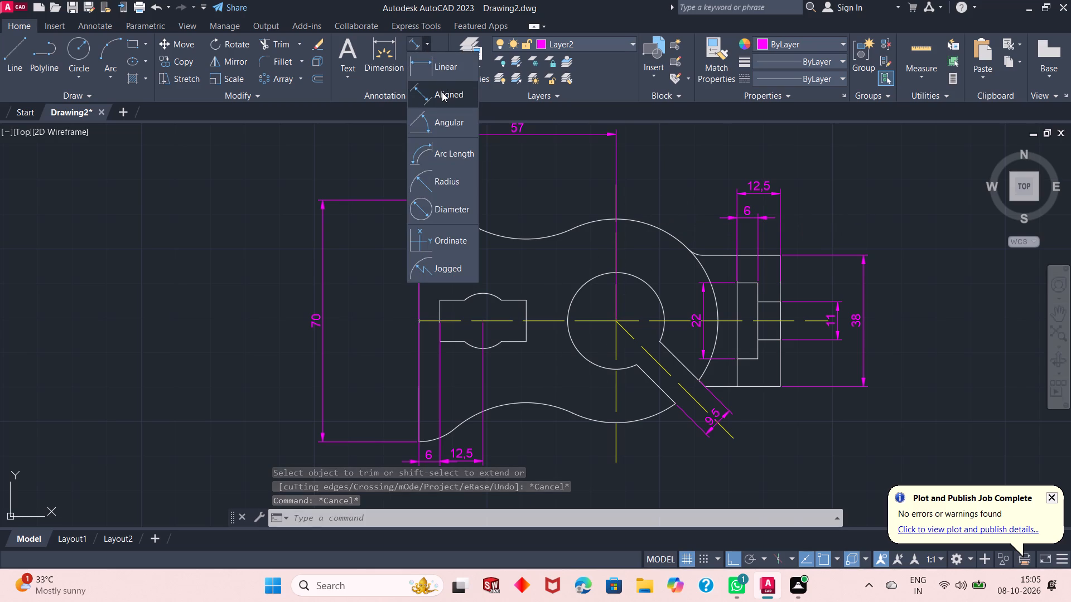
left_click(456, 179)
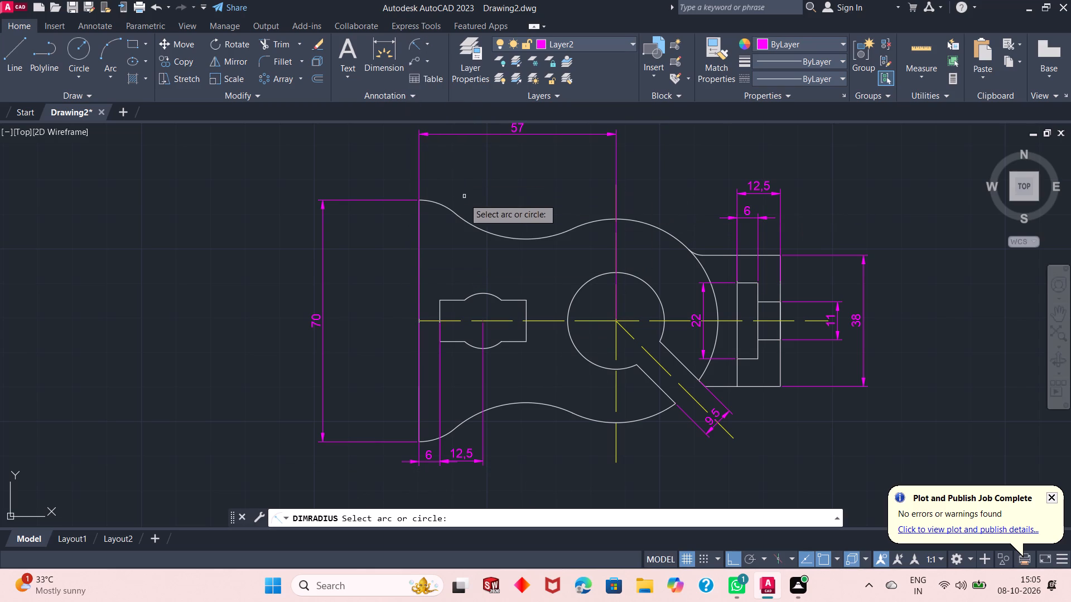
left_click(447, 206)
left_click(462, 191)
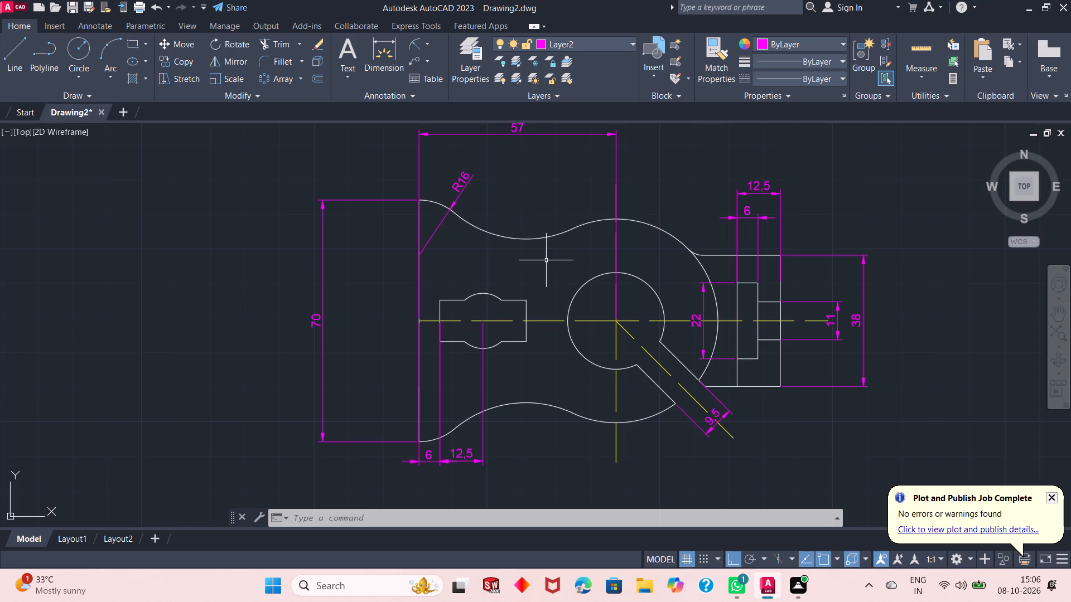
right_click(229, 174)
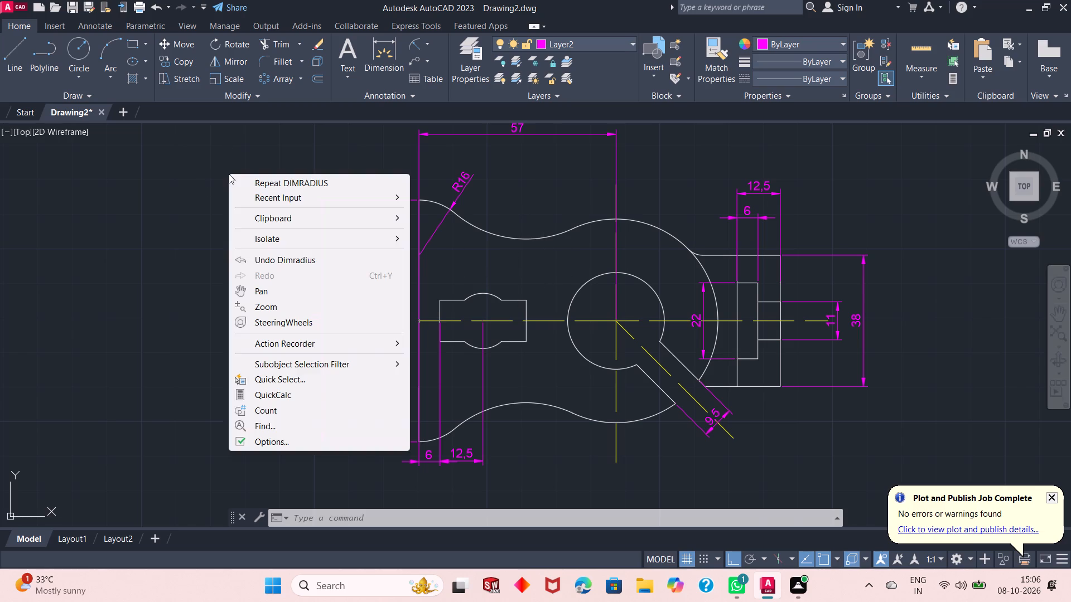
left_click(248, 186)
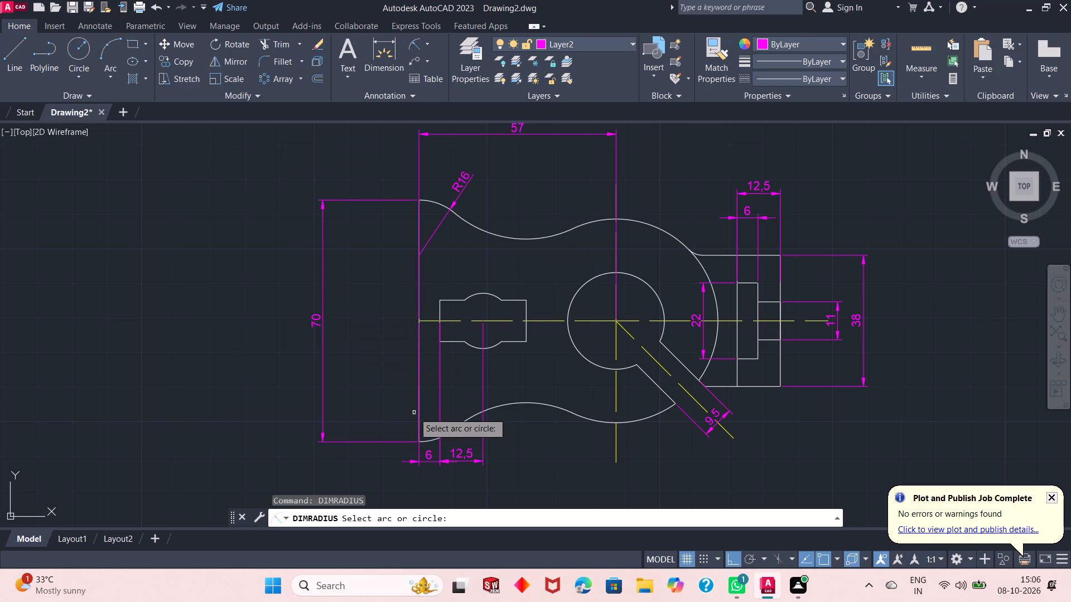
left_click(449, 431)
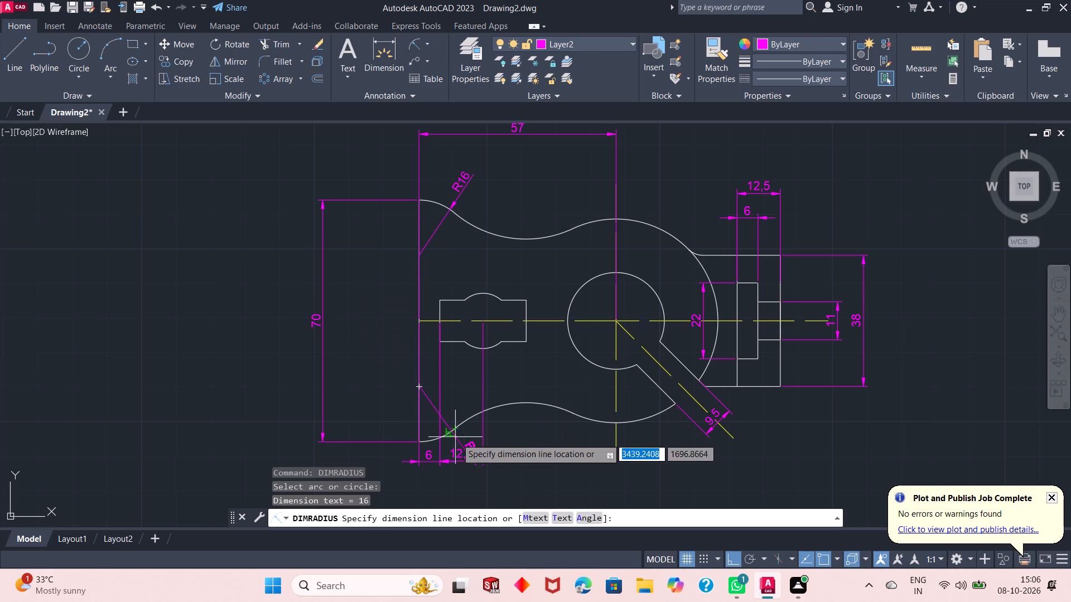
left_click(501, 491)
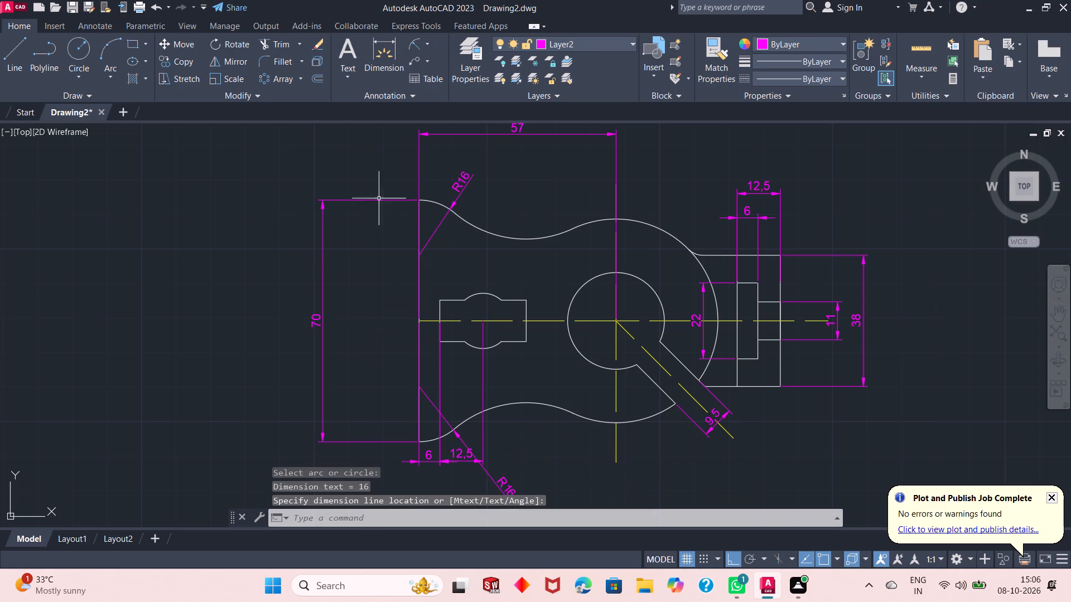
Add a radius dimension to the upper concave arc between the flared end and the large circle, placed above the part.
right_click(353, 168)
left_click(372, 179)
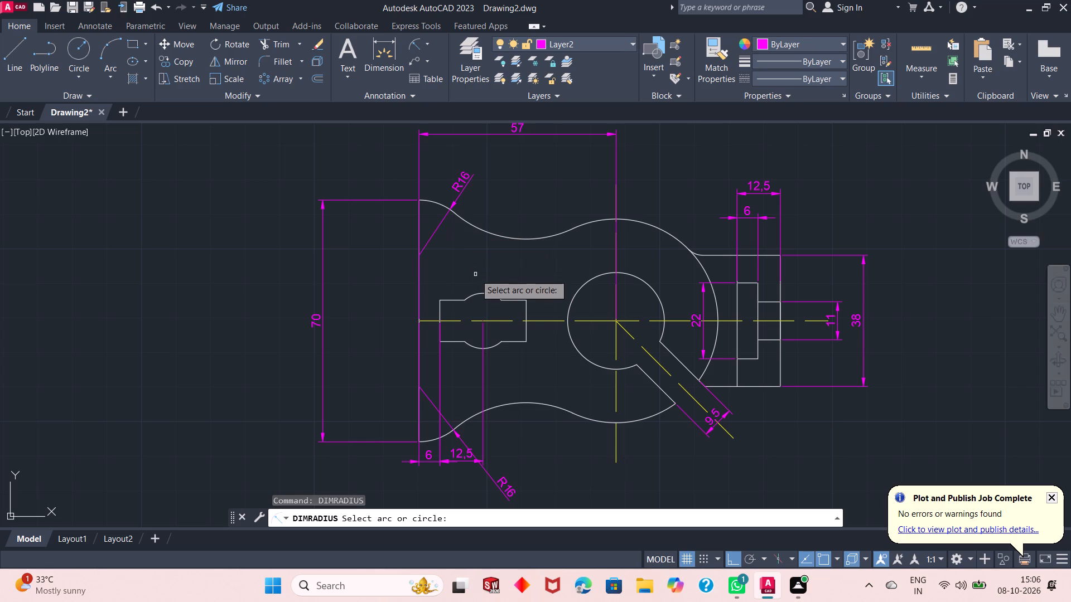
left_click(505, 236)
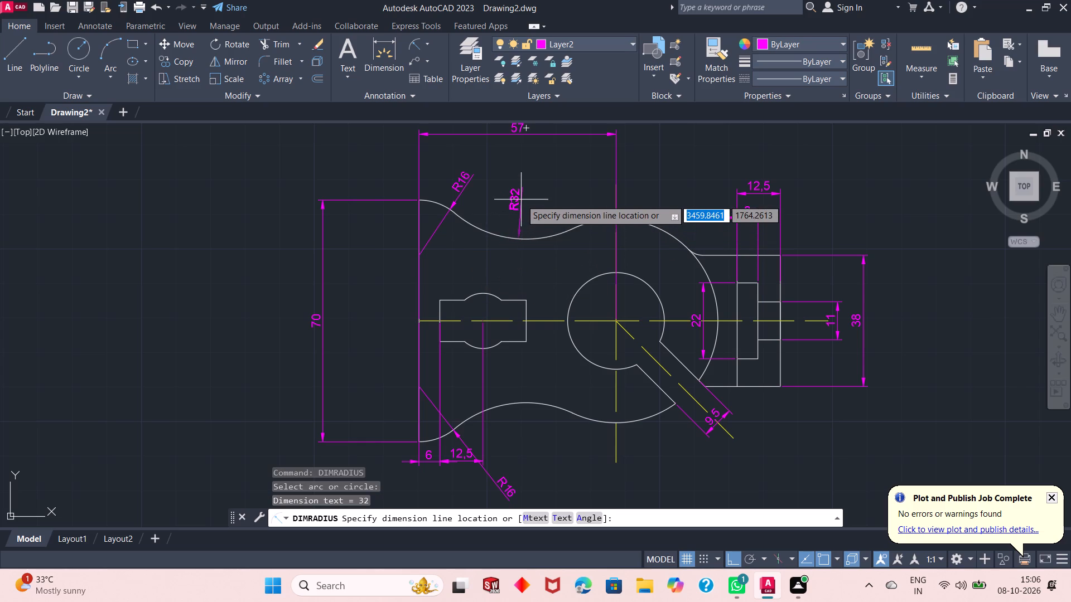
left_click(520, 164)
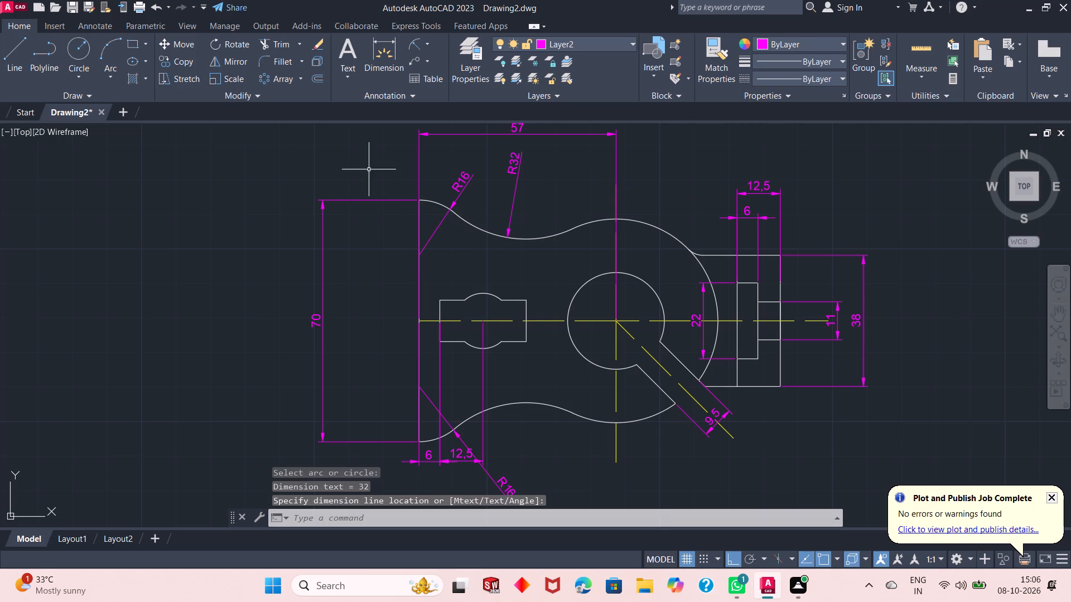
Add a radius dimension to the small fillet joining the large circle to the extension's upper edge.
right_click(360, 164)
left_click(380, 174)
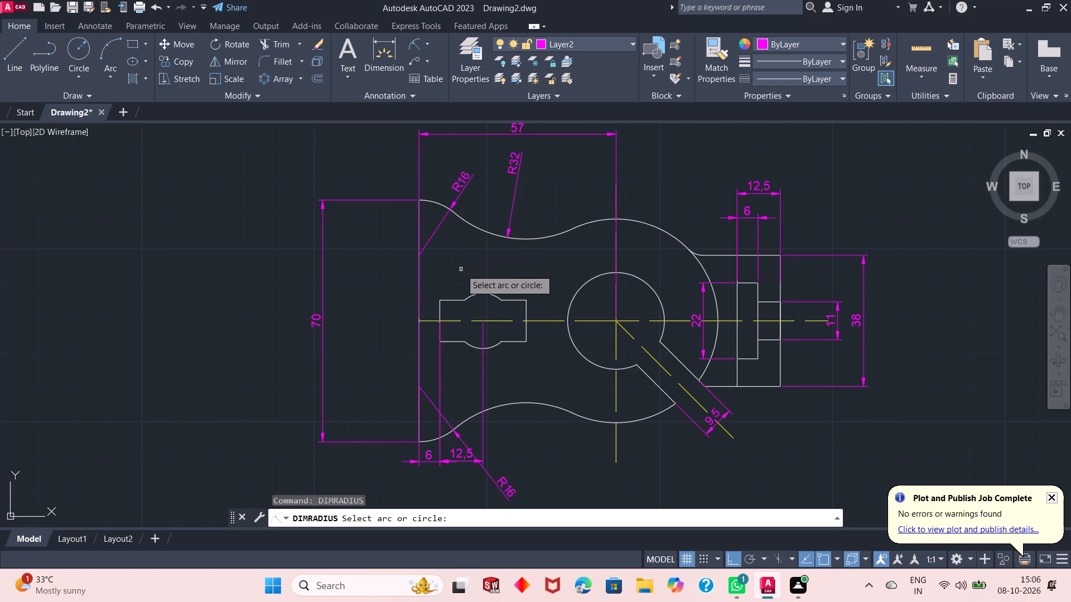
left_click(696, 254)
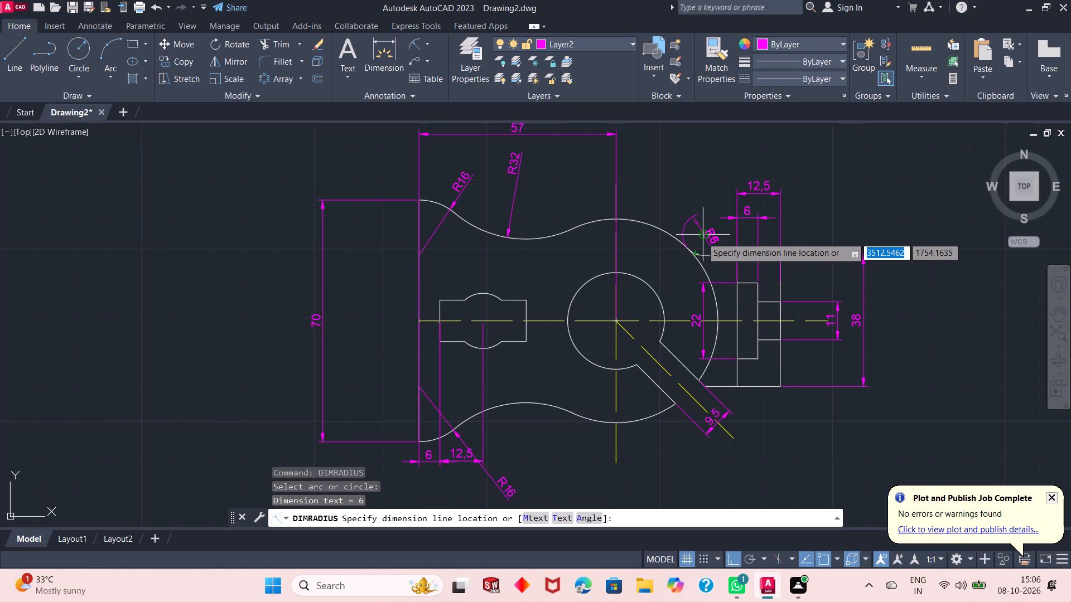
left_click(693, 244)
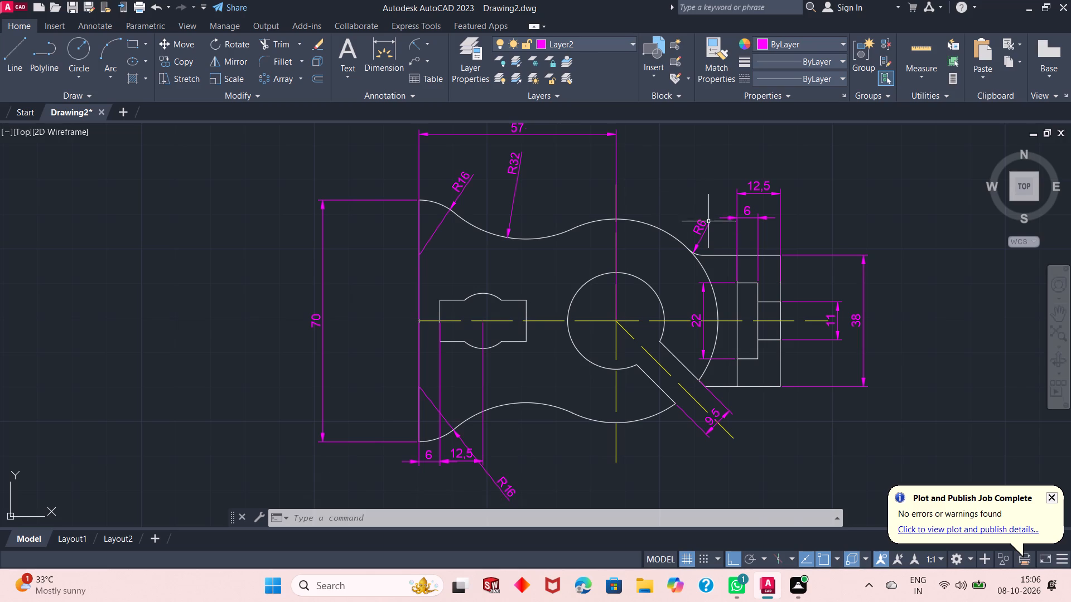
Add a diameter dimension to the lower arc of the circle-rectangle cutout, with the text below the cutout.
left_click(430, 40)
left_click(438, 202)
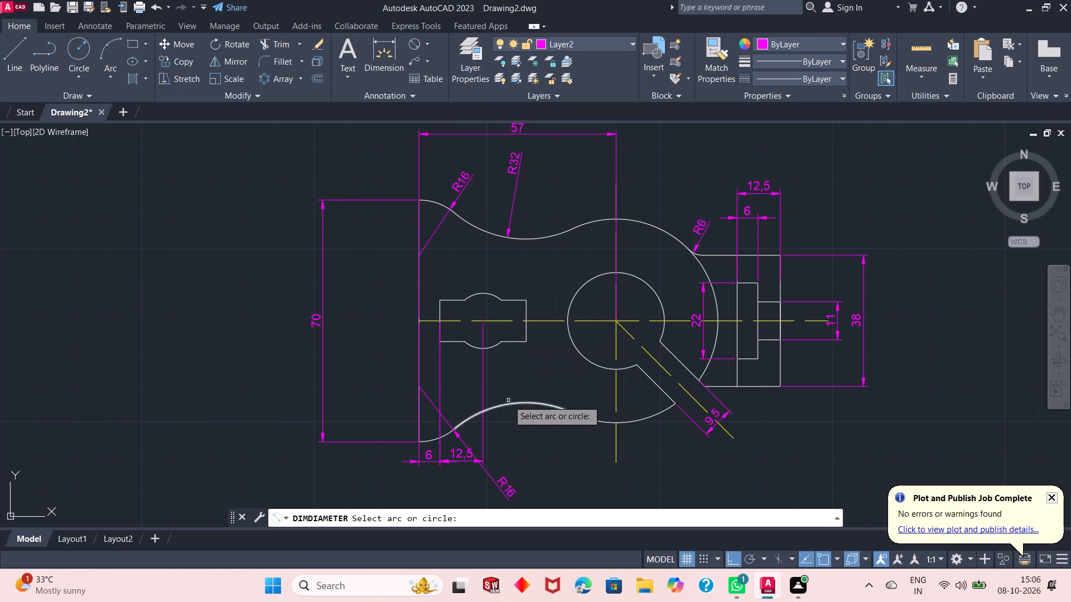
left_click(491, 348)
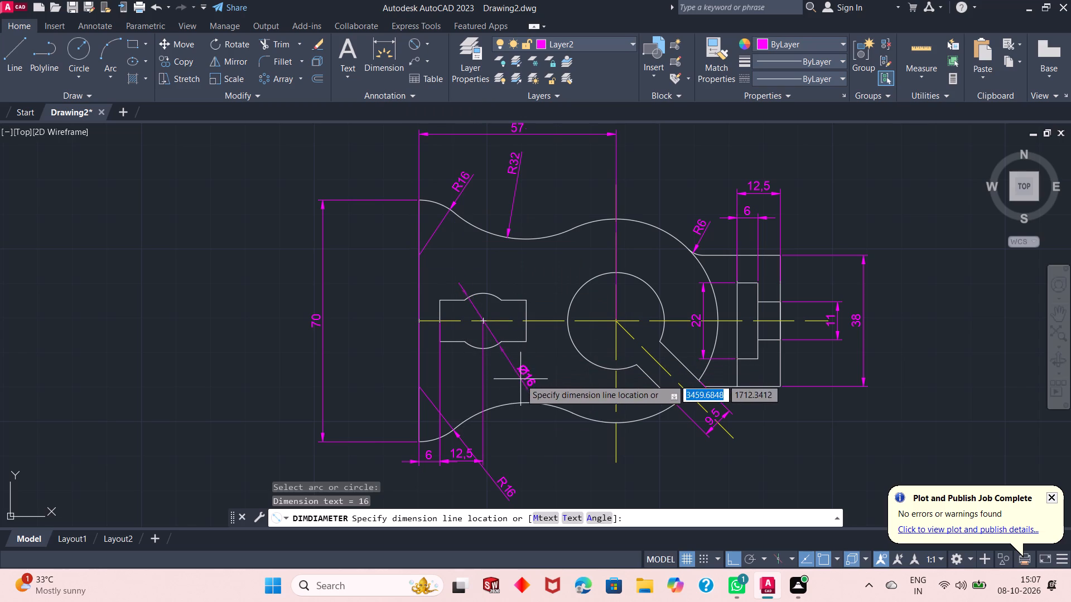
left_click(520, 379)
Add a diameter dimension to the inner slotted circle, with the text between it and the large circle.
right_click(565, 184)
left_click(600, 197)
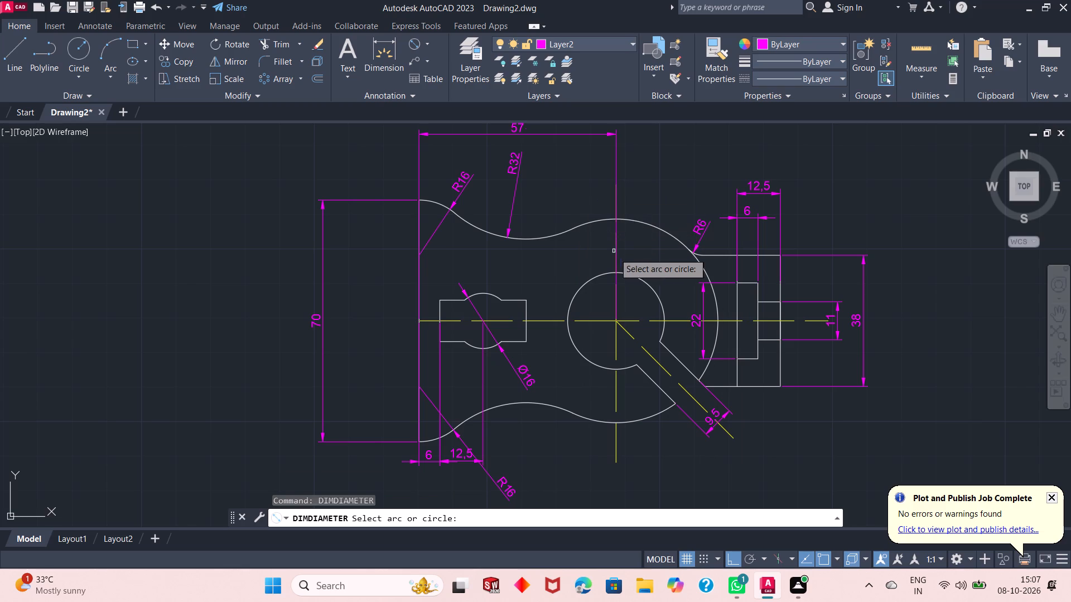
left_click(633, 276)
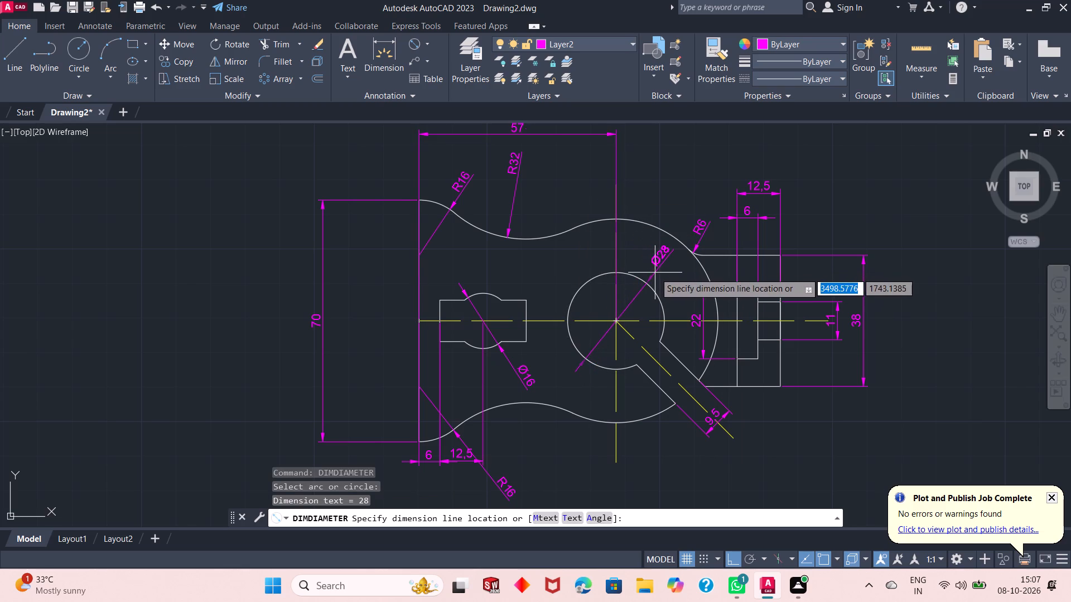
left_click(655, 273)
Add a diameter dimension to the large outer circle from its lower arc, with the text below the part.
right_click(662, 157)
left_click(693, 163)
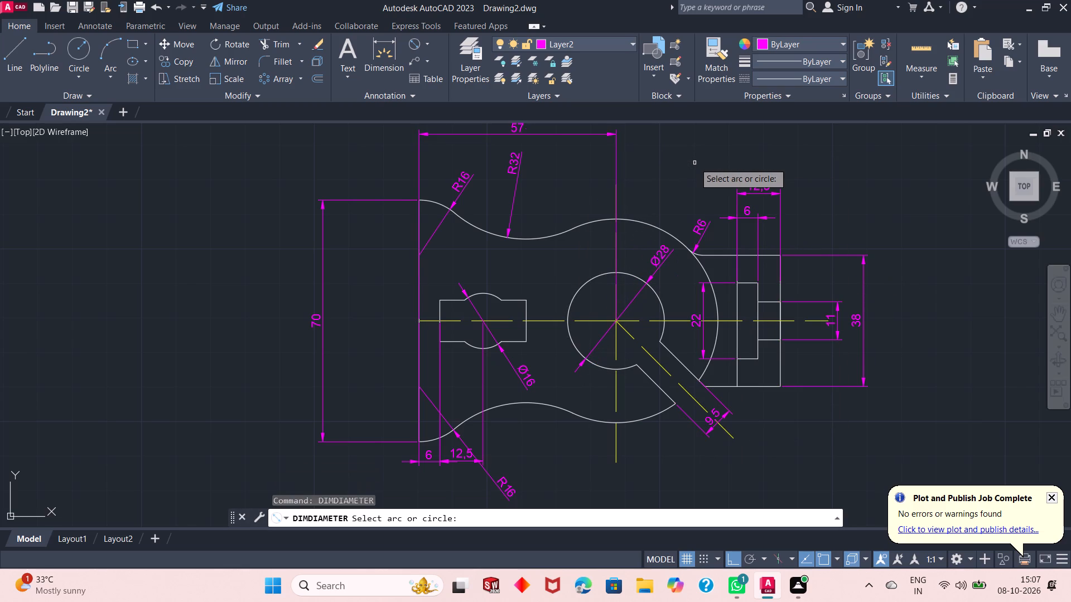
left_click(595, 419)
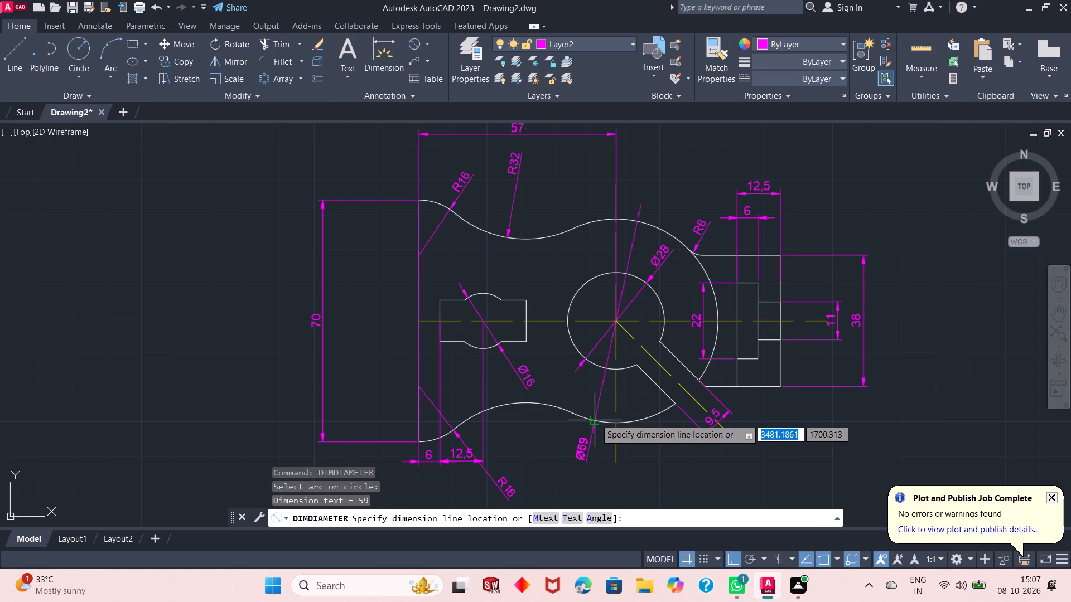
left_click(586, 470)
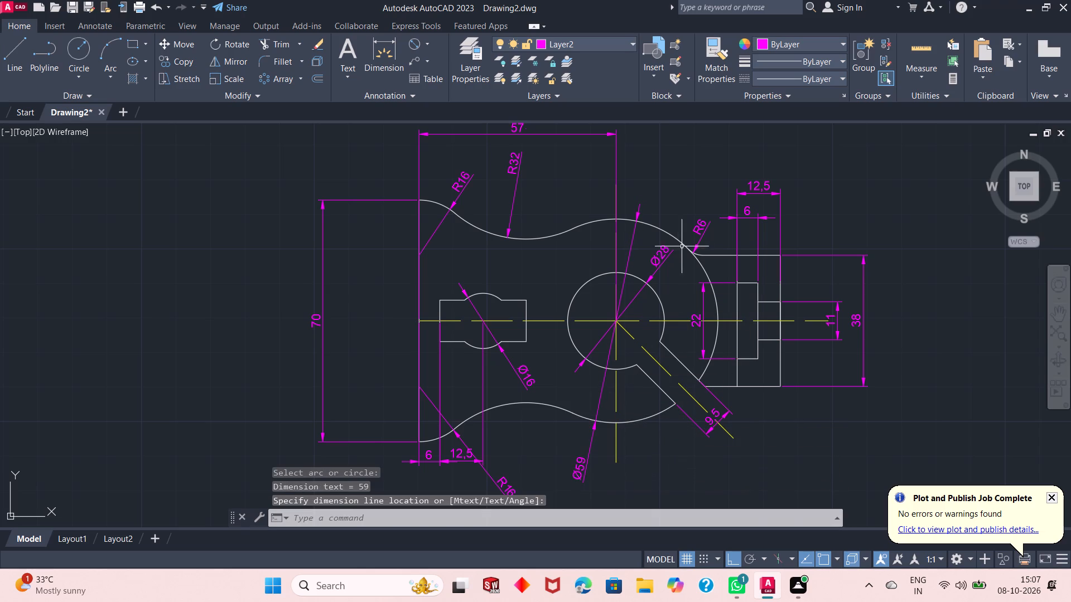
Start another diameter dimension.
right_click(654, 173)
left_click(684, 180)
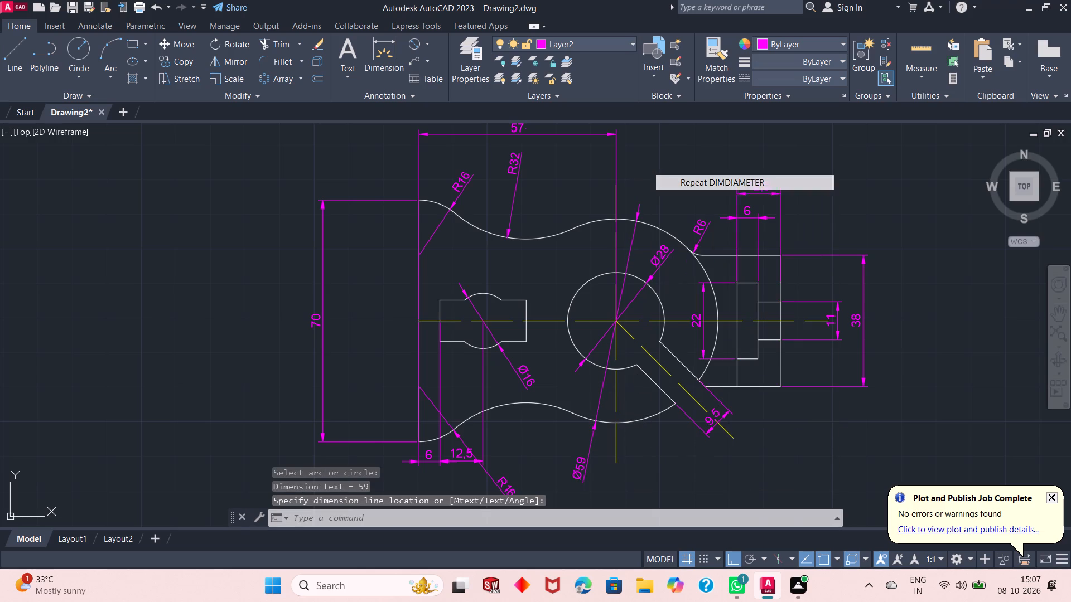
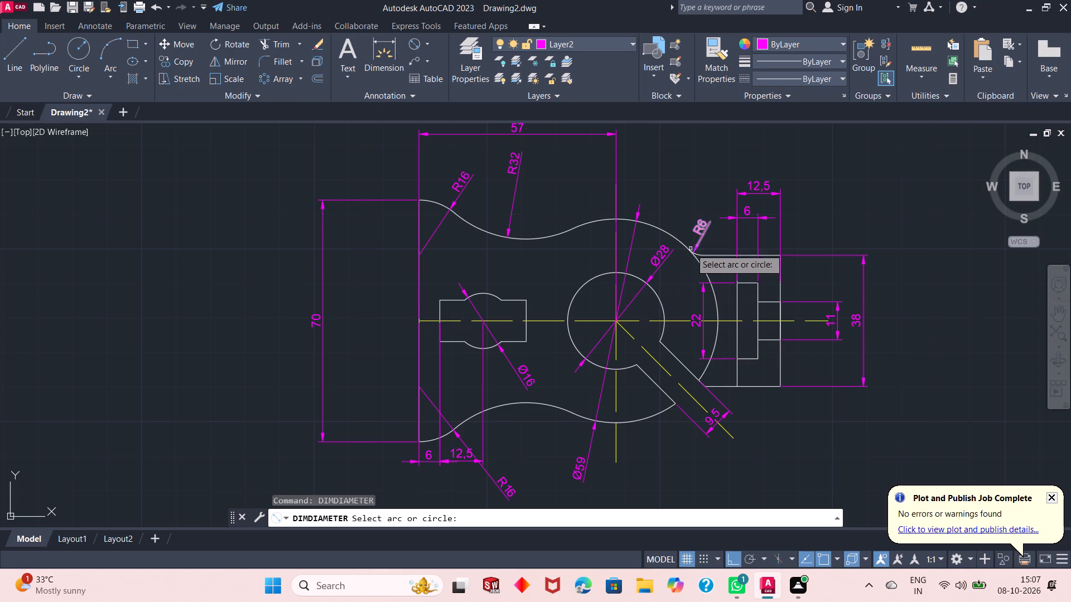
Add a horizontal linear dimension to the circle-rectangle cutout's full width, with the dimension line just above the cutout.
right_click(687, 141)
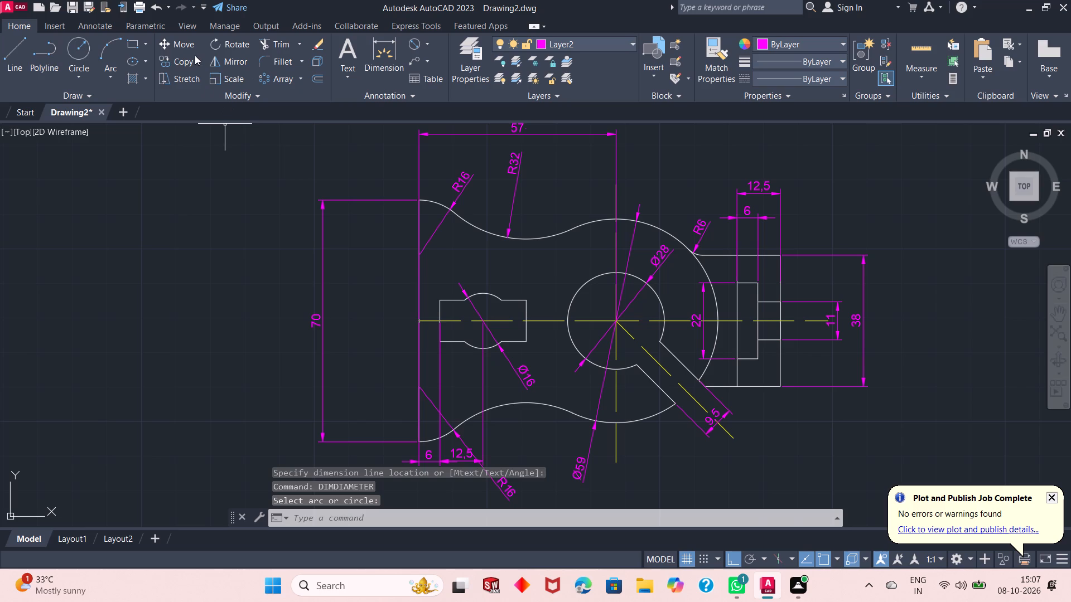
left_click(429, 45)
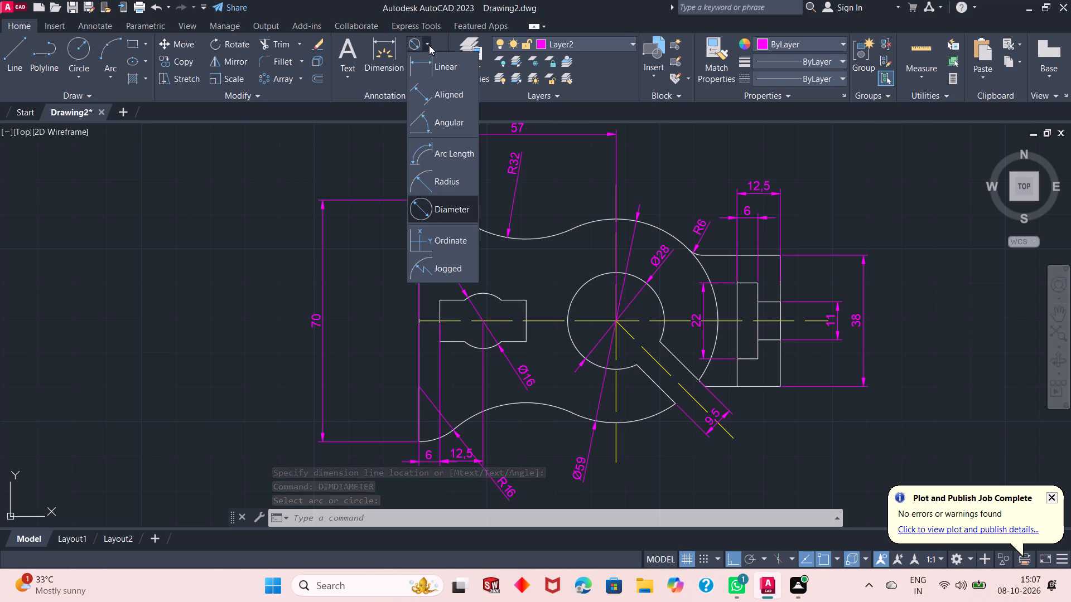
left_click(428, 61)
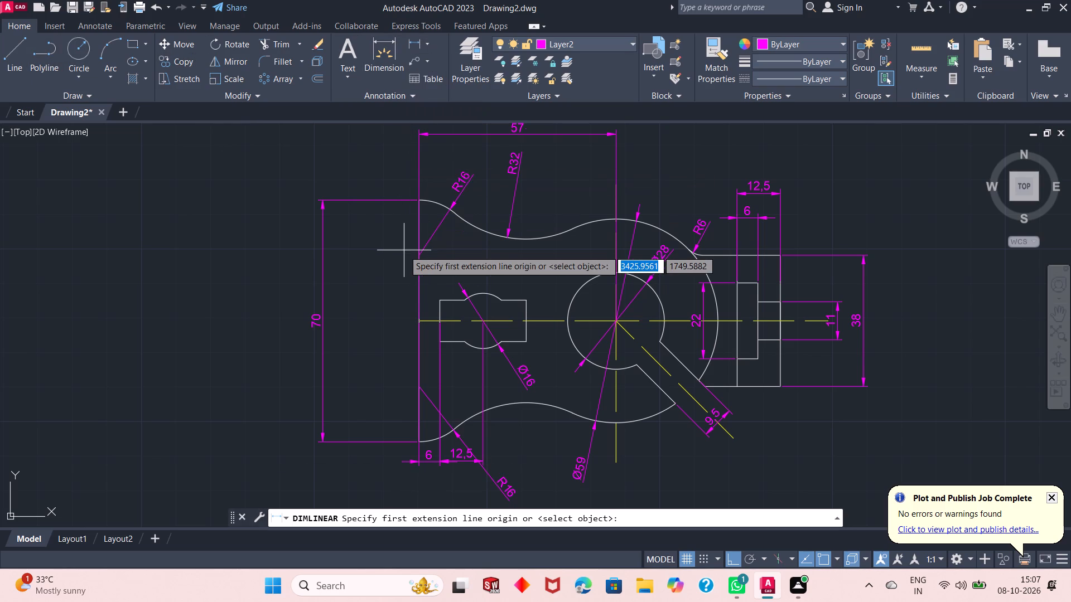
left_click(436, 300)
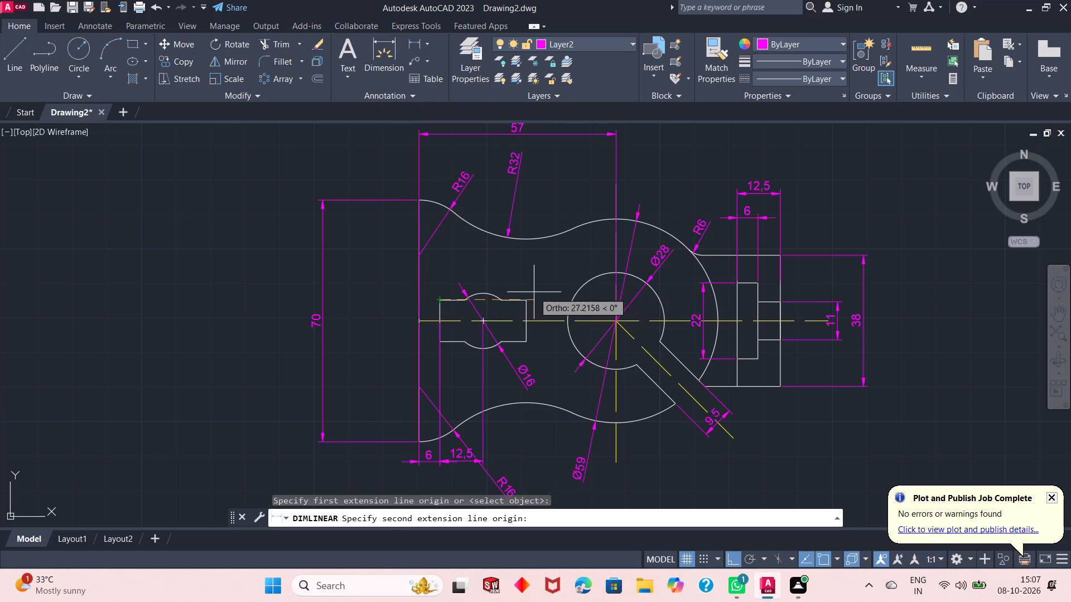
left_click(524, 296)
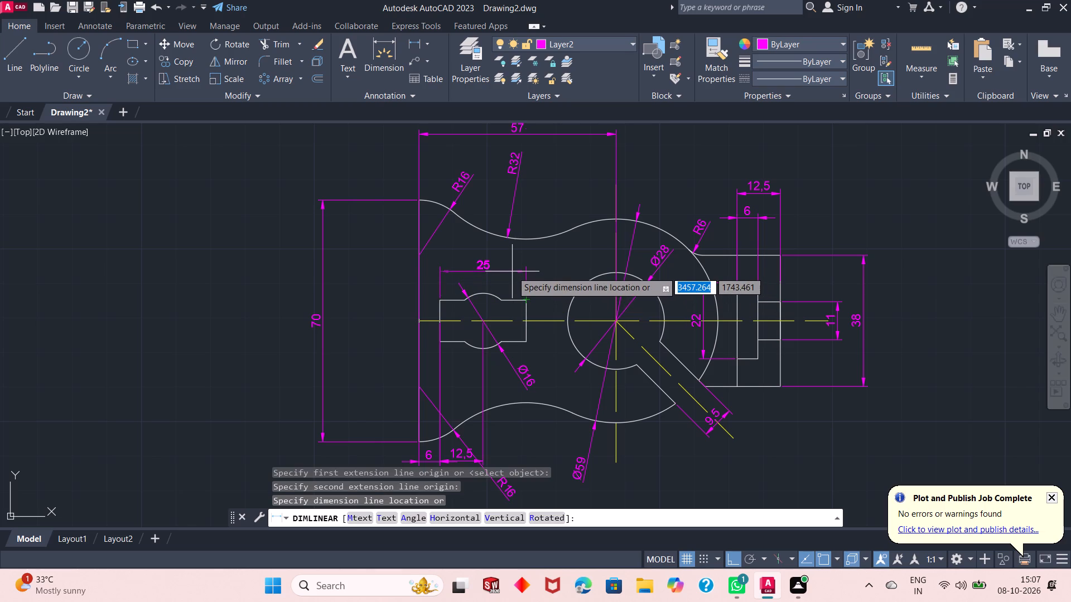
left_click(512, 271)
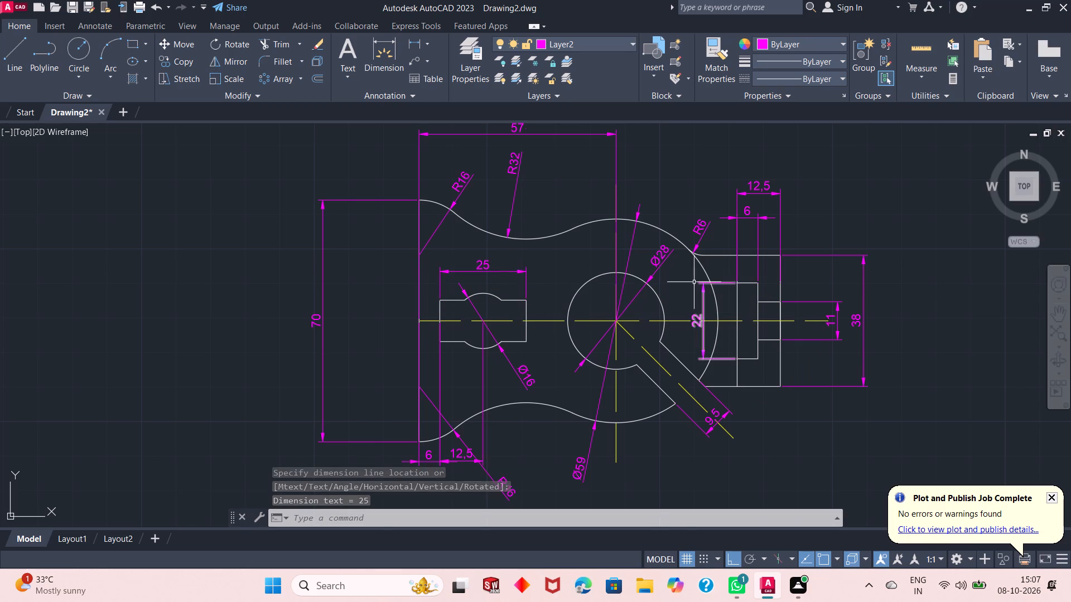
Add a vertical linear dimension between the centres of the two R16 arcs on the flared end's edge, inside the overall height dimension.
right_click(356, 159)
left_click(376, 163)
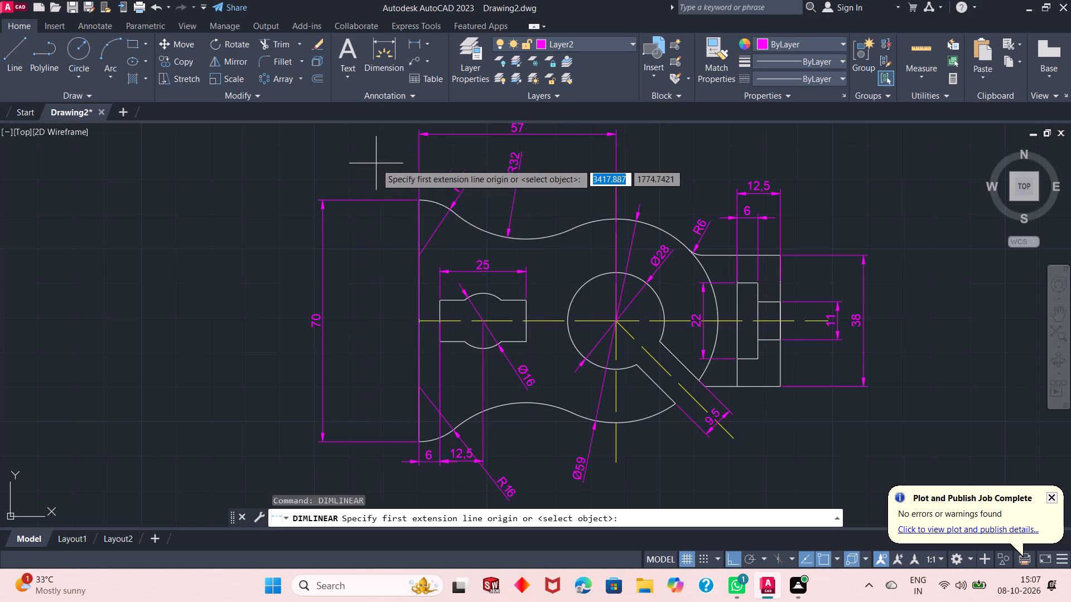
left_click(421, 255)
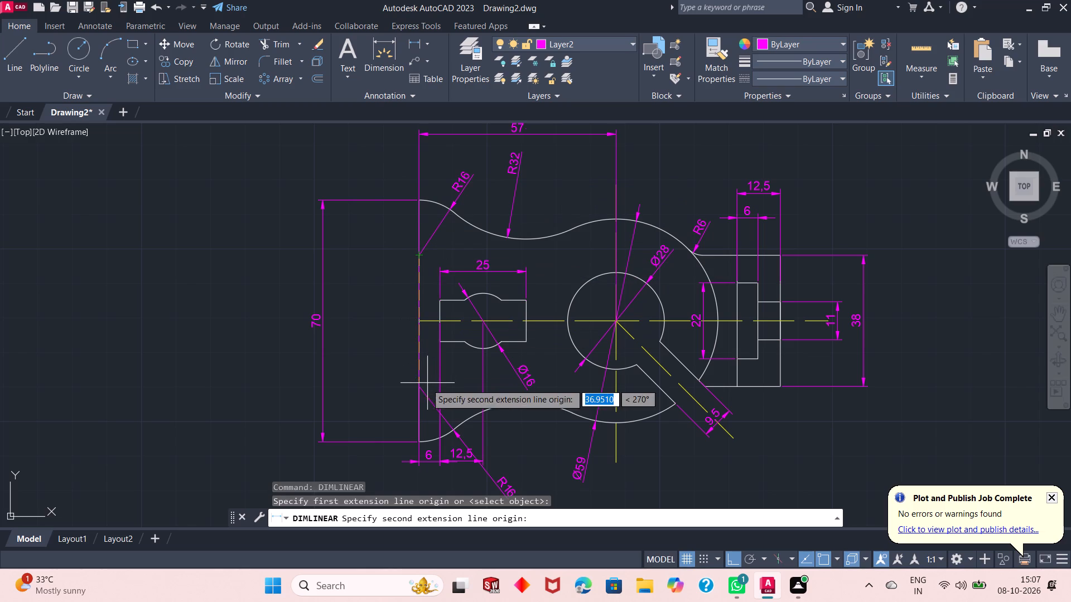
left_click(423, 386)
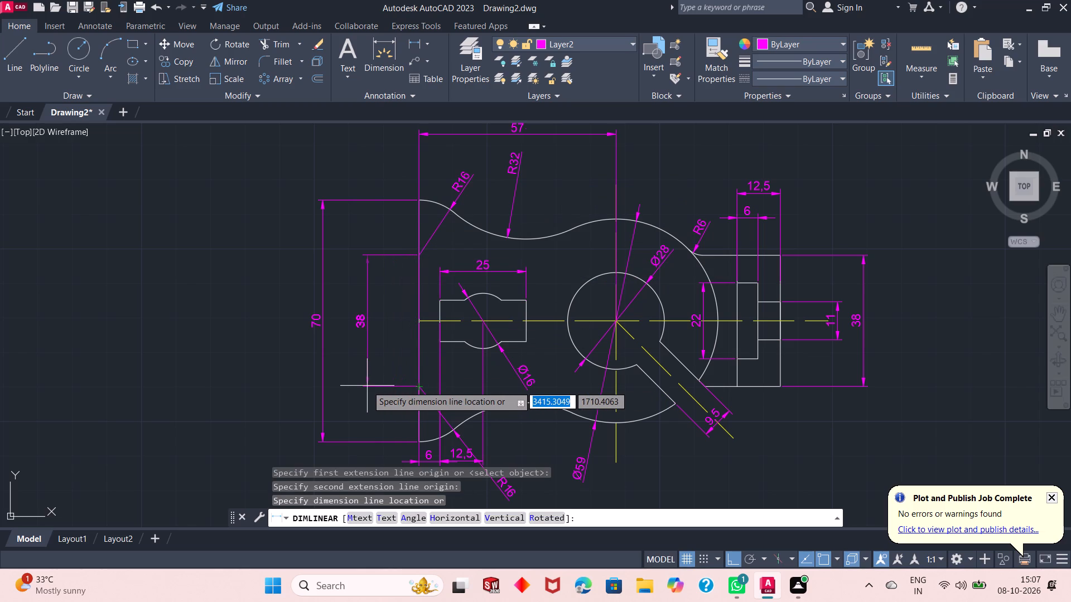
left_click(356, 386)
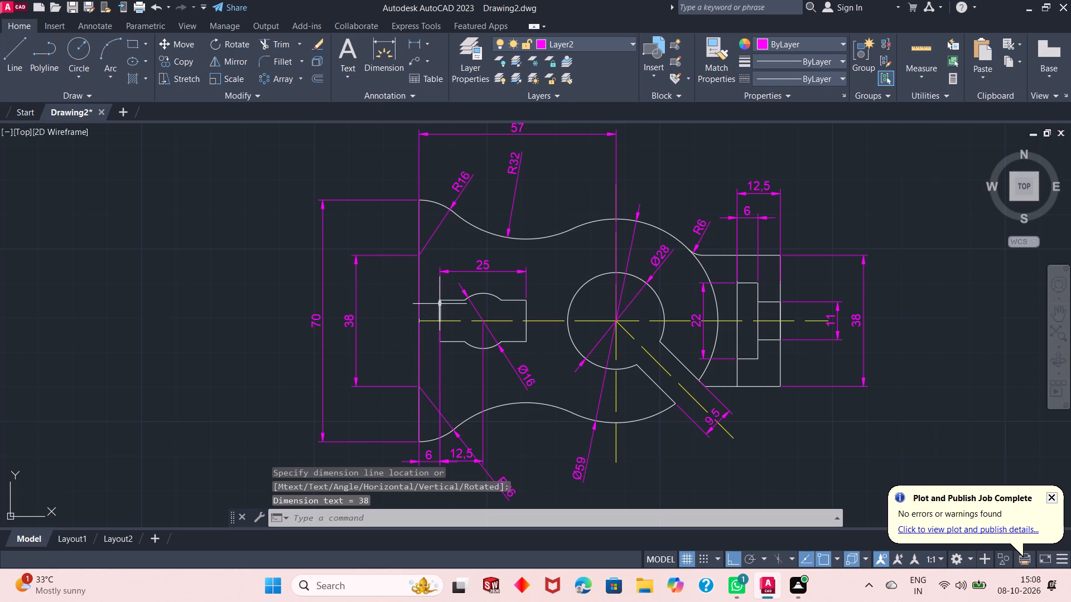
Add a vertical linear dimension to the cutout rectangle's height, placed just outside the flared end's straight edge.
right_click(284, 206)
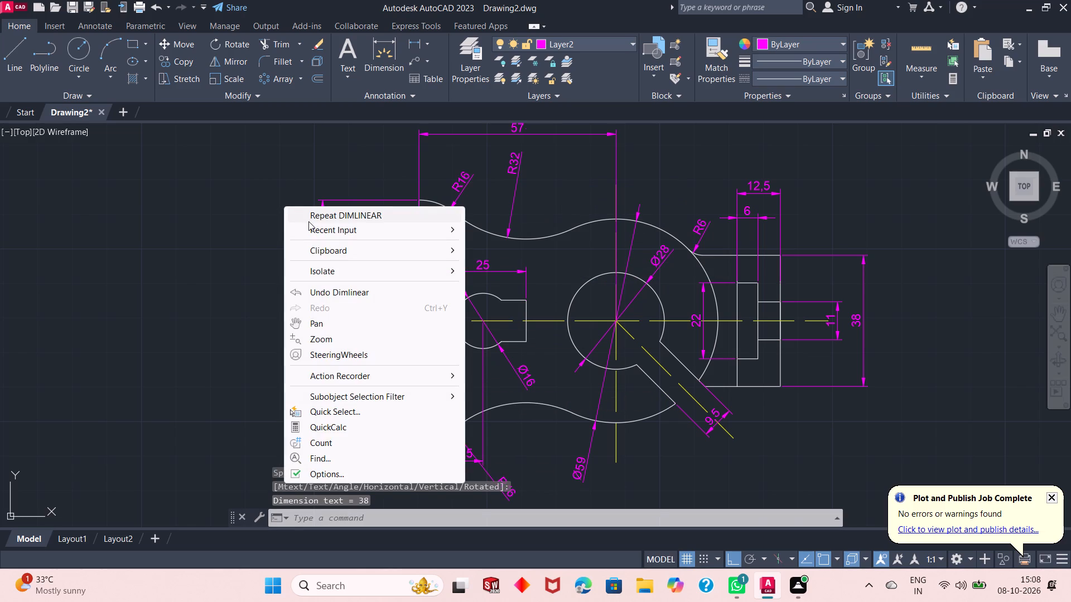
left_click(308, 221)
left_click(440, 300)
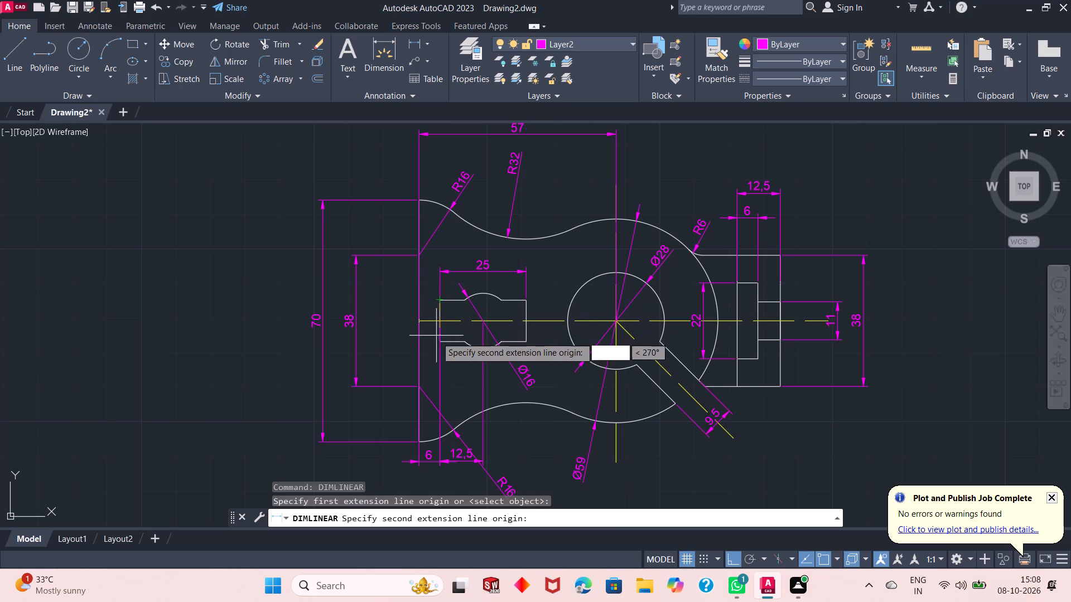
left_click(439, 343)
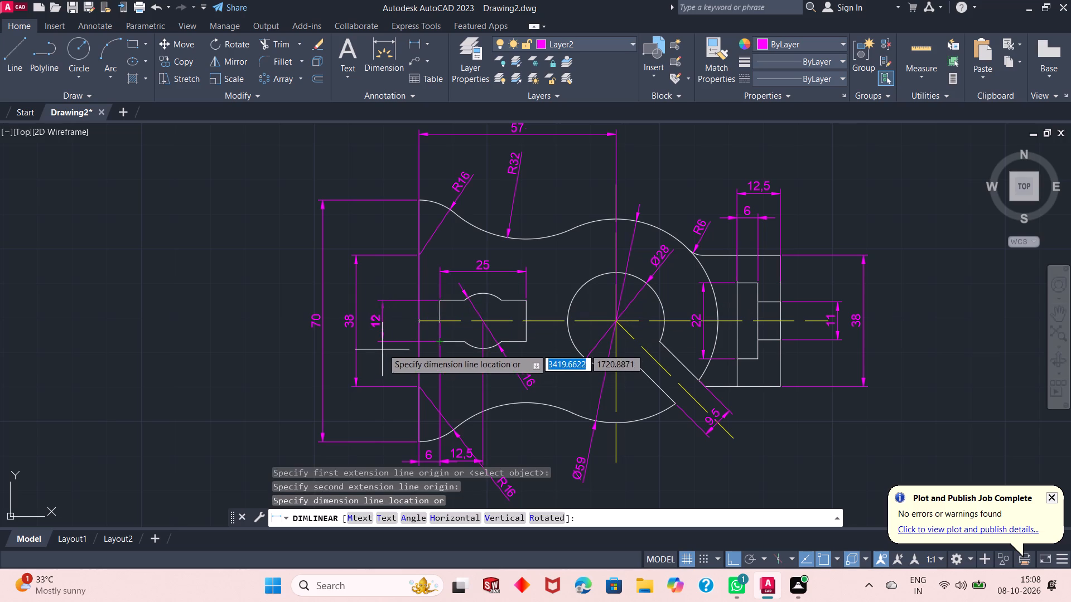
left_click(383, 348)
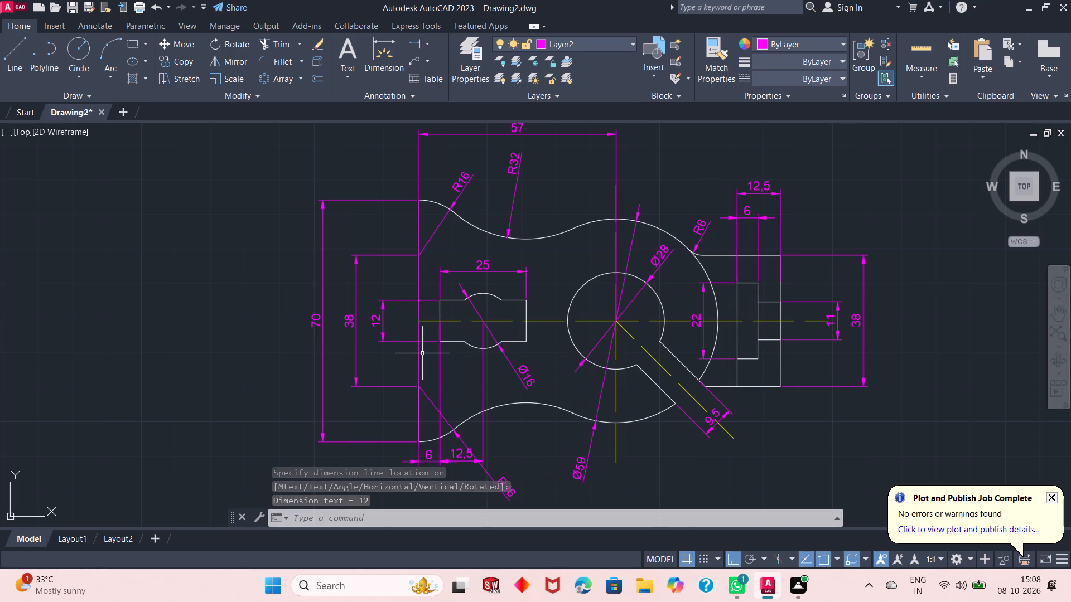
Erase the horizontal dimension above the part that runs from the flared end to the slotted circles' centre.
scroll(430, 312, "up", 1)
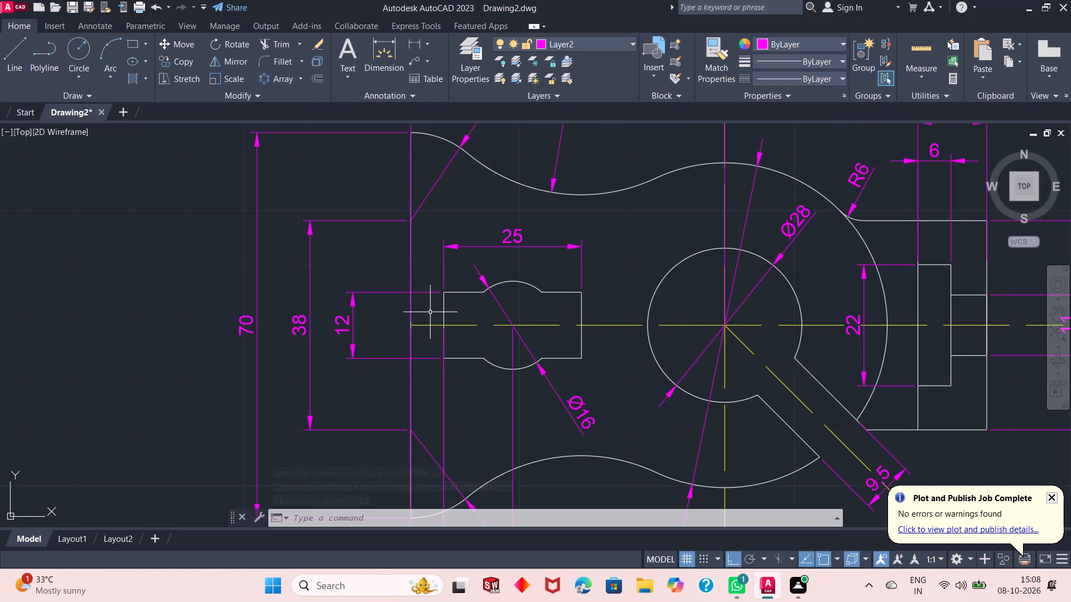
scroll(430, 312, "down", 2)
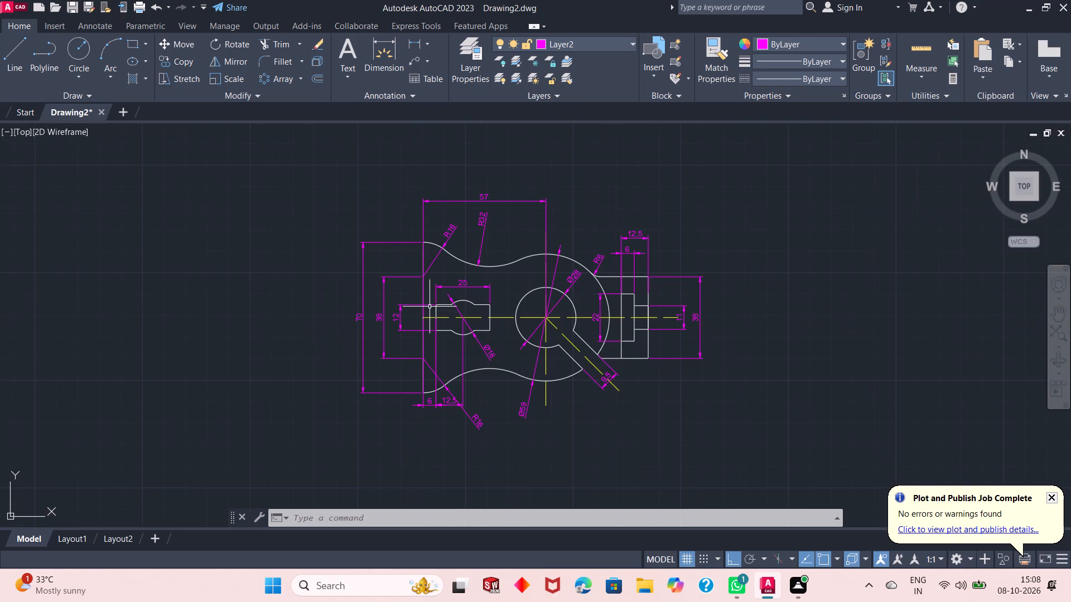
left_click(491, 197)
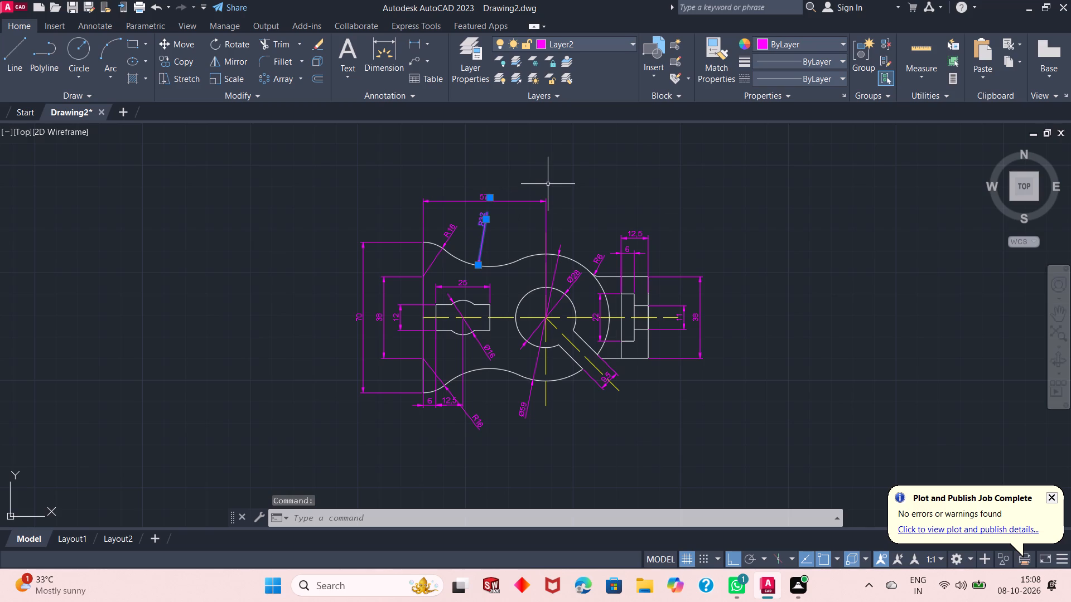
key("Escape")
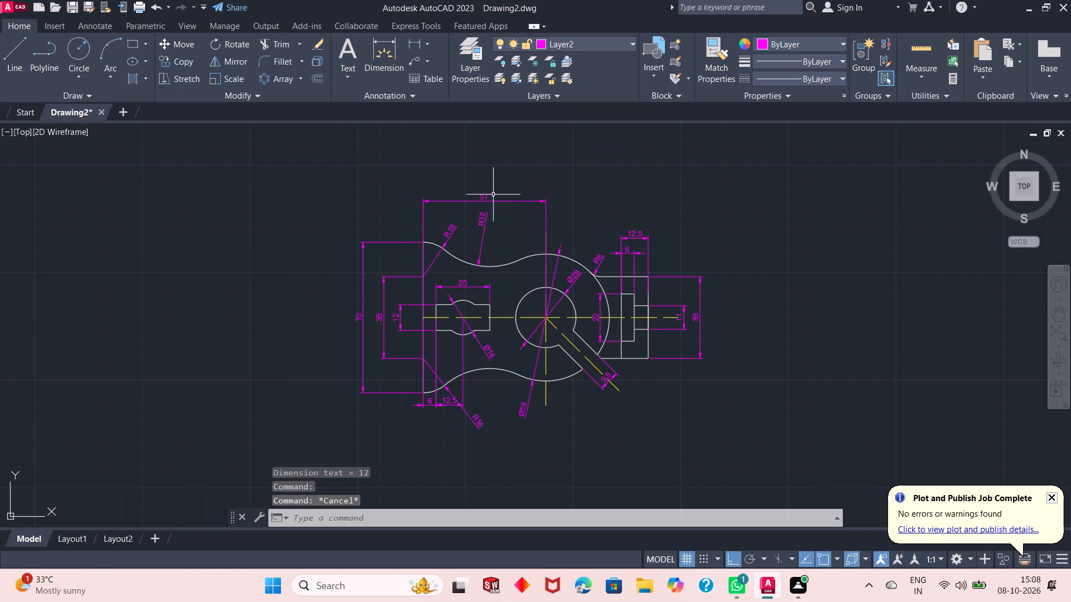
left_click(484, 201)
right_click(607, 166)
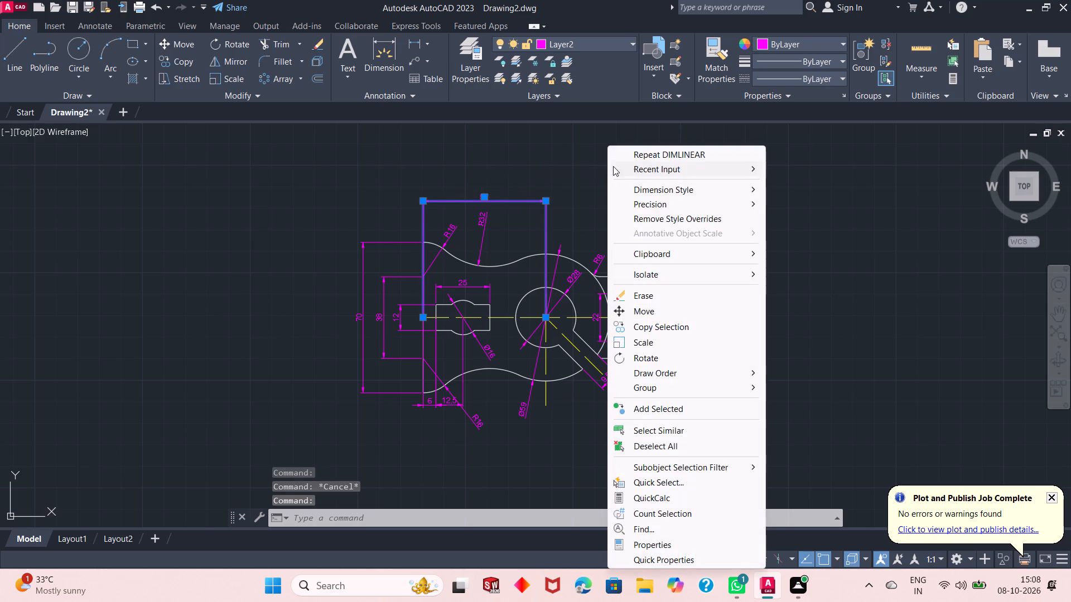
left_click(666, 300)
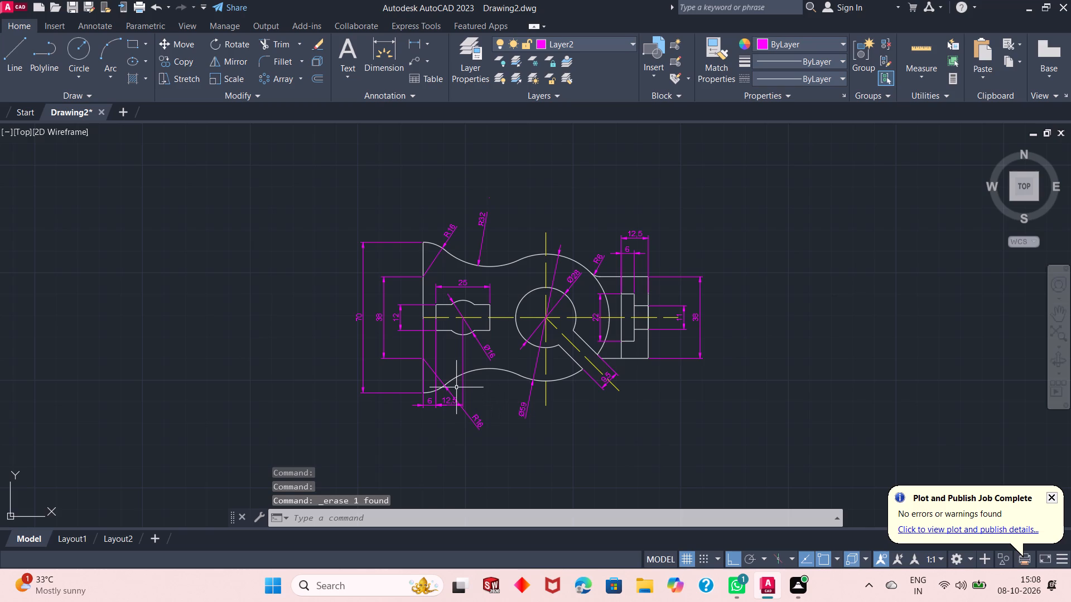
Erase the horizontal dimension below the part that runs from the flared end's edge to the cutout's near side.
right_click(428, 405)
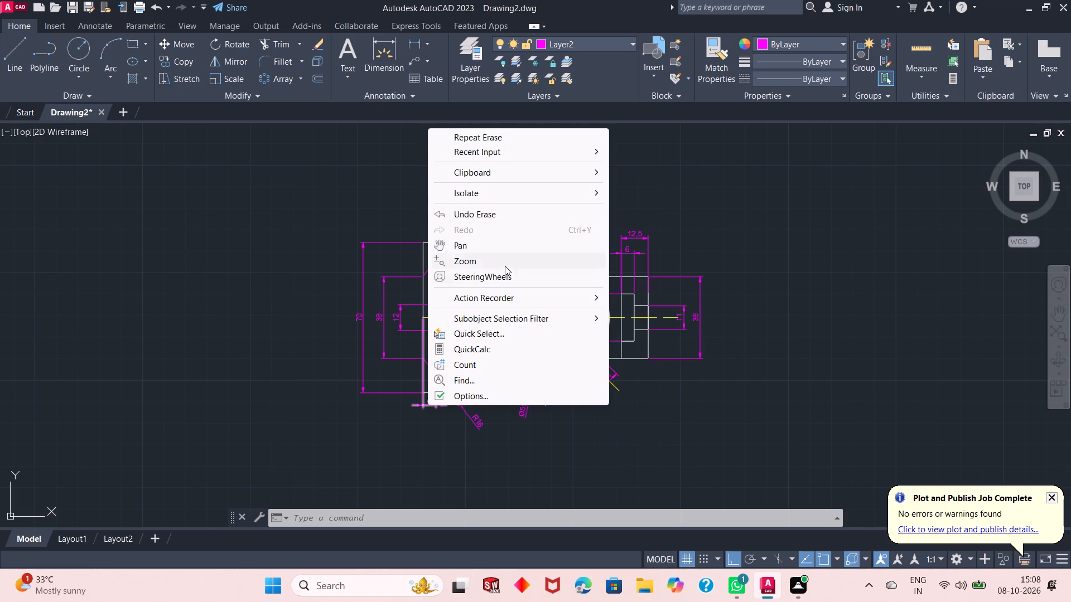
left_click(700, 249)
left_click(804, 254)
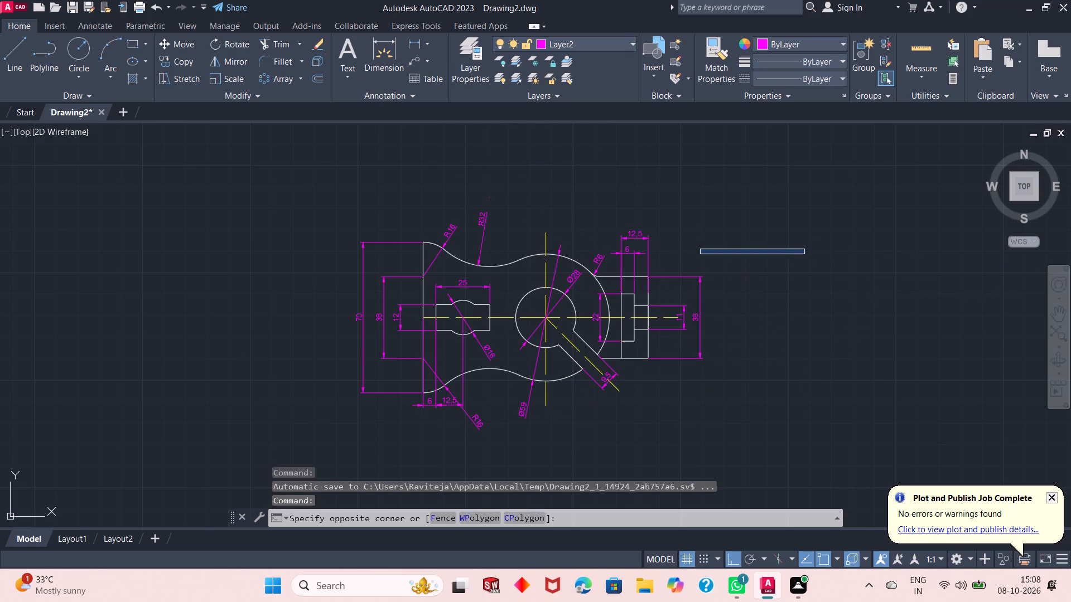
left_click(424, 404)
right_click(627, 221)
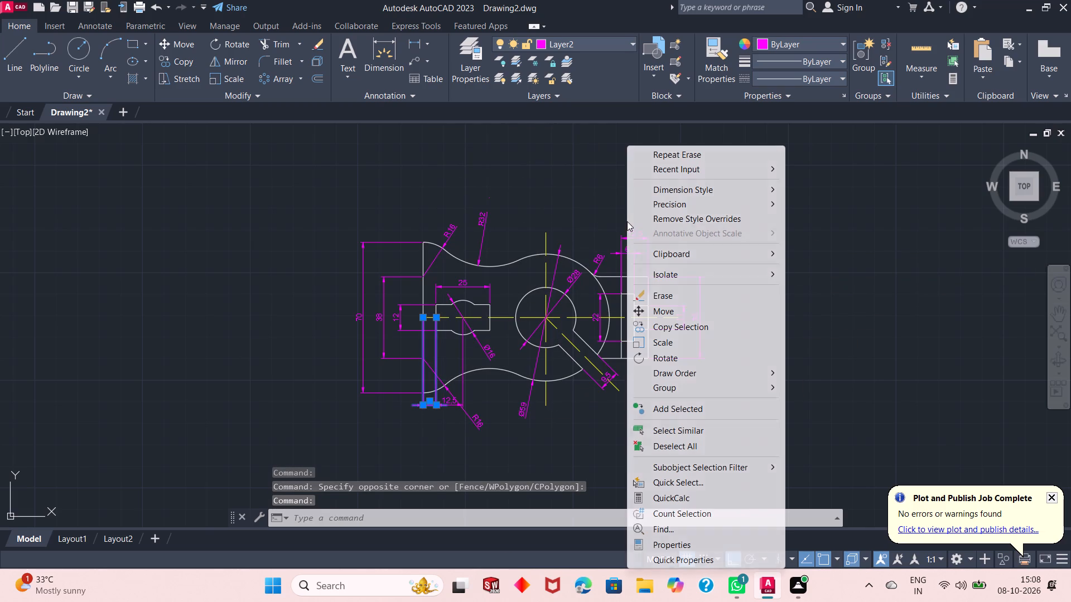
left_click(671, 291)
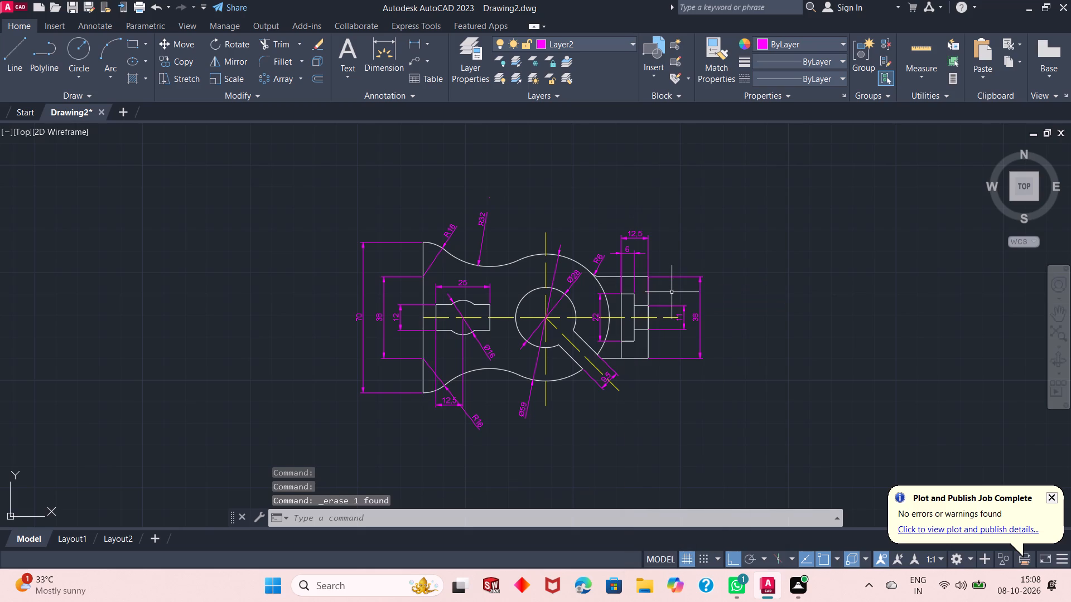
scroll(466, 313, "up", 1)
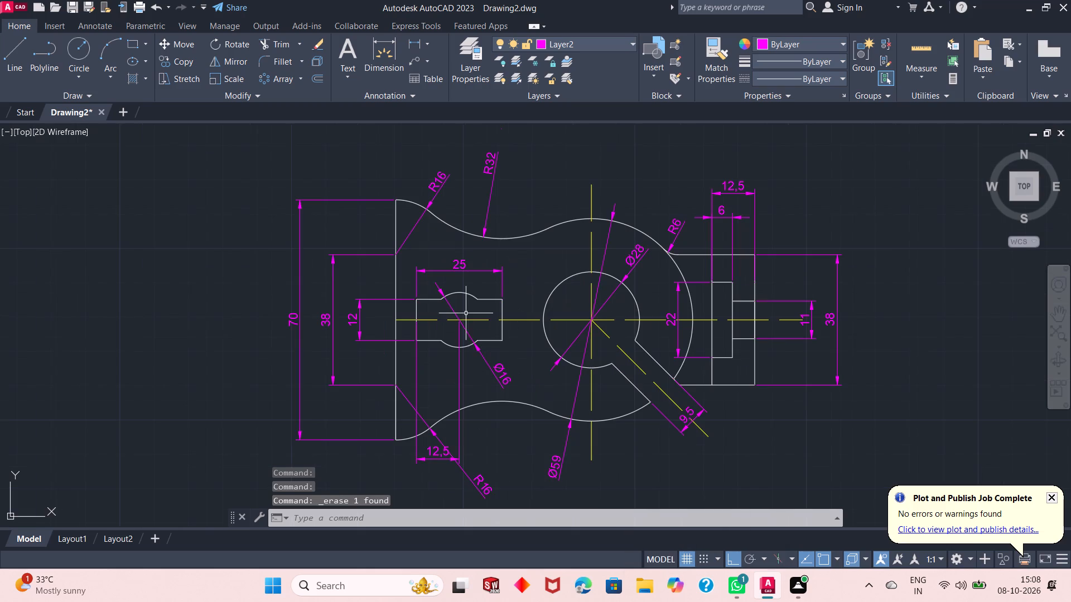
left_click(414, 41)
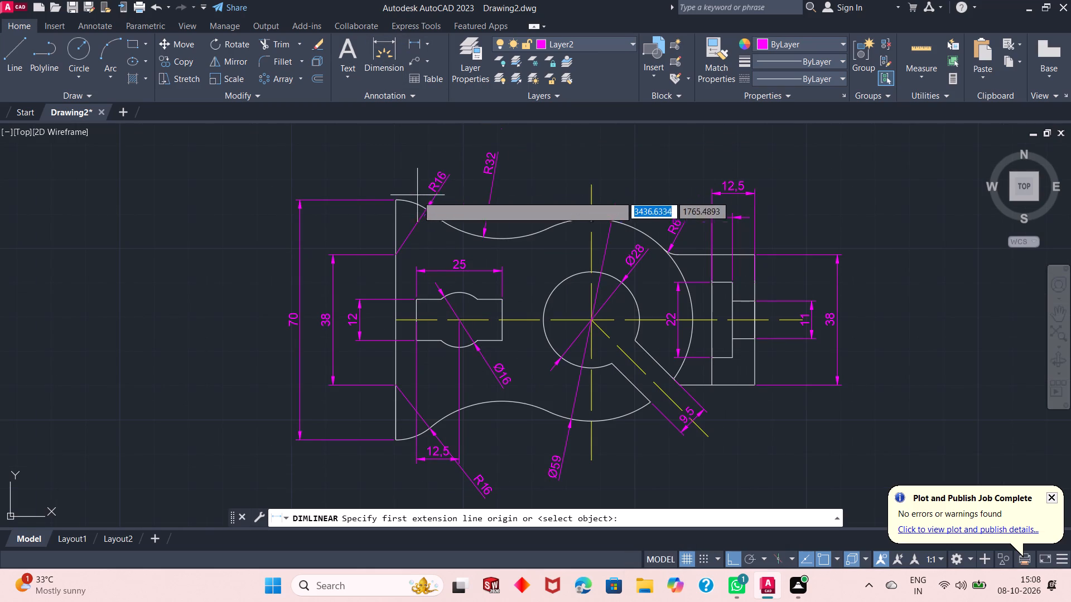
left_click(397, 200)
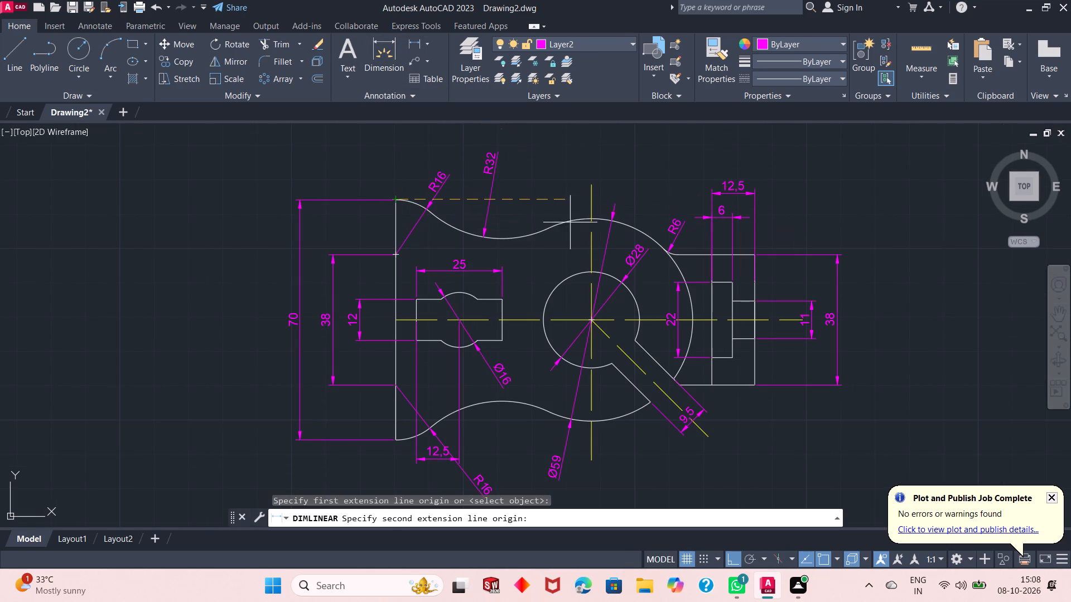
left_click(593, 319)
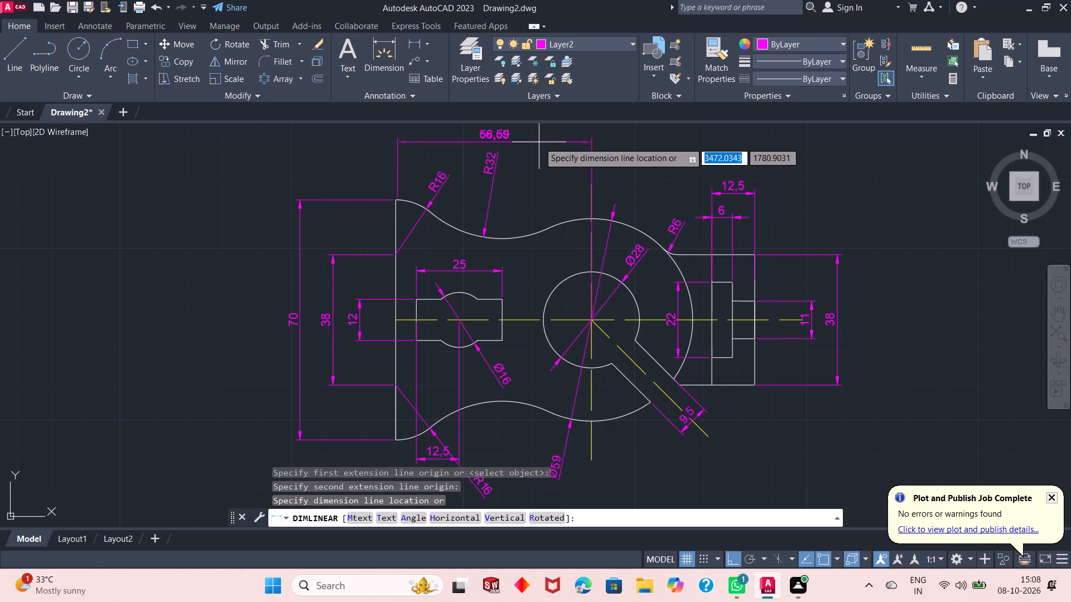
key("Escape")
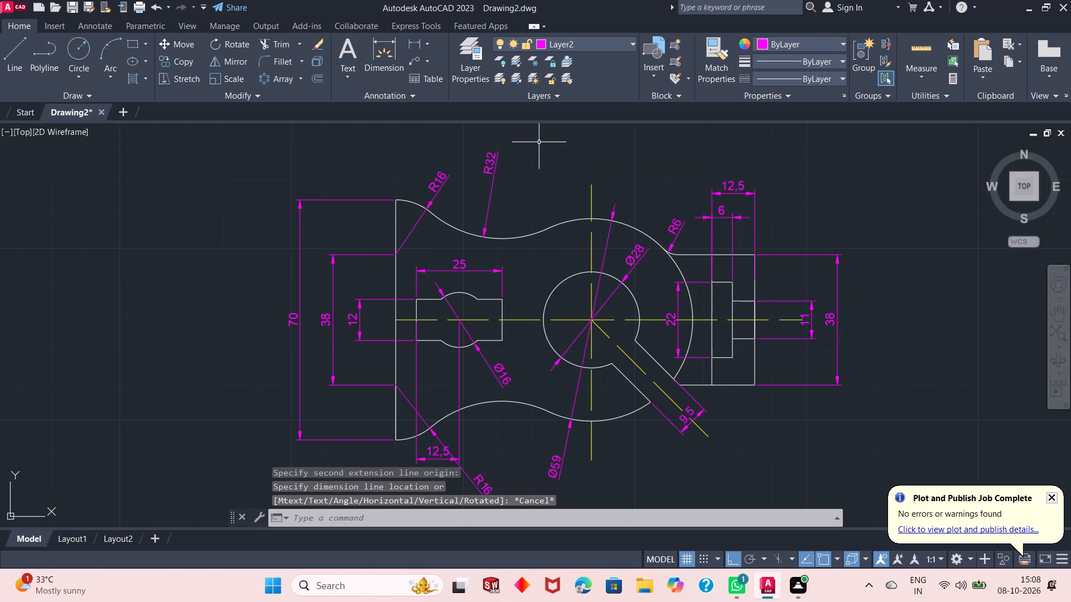
Add a horizontal linear dimension from the flared end's upper corner to the slotted circles' centre, with the dimension line above the part.
right_click(536, 141)
left_click(582, 151)
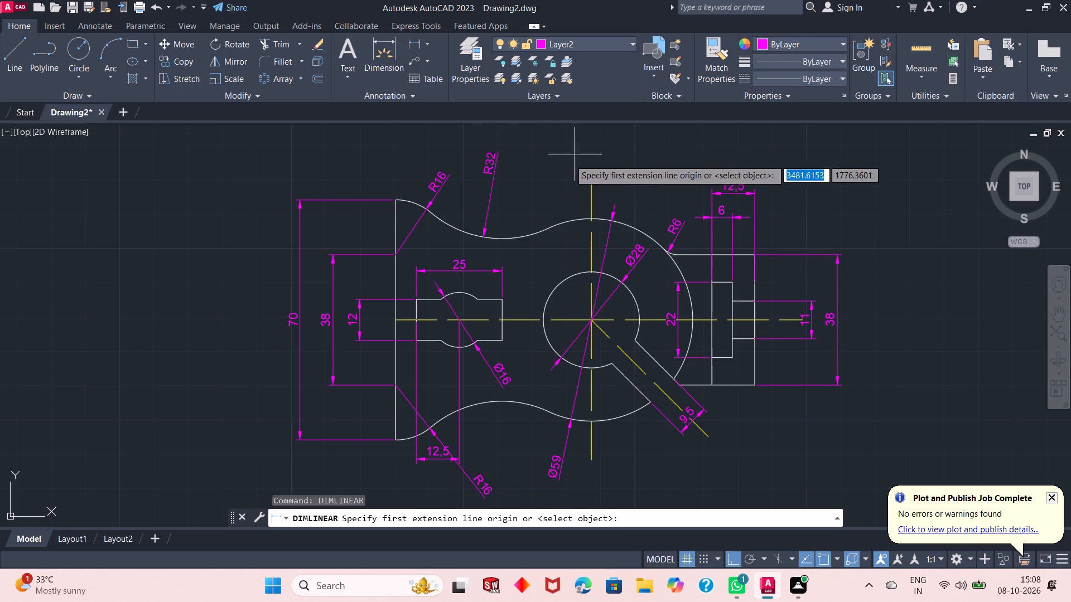
left_click(397, 202)
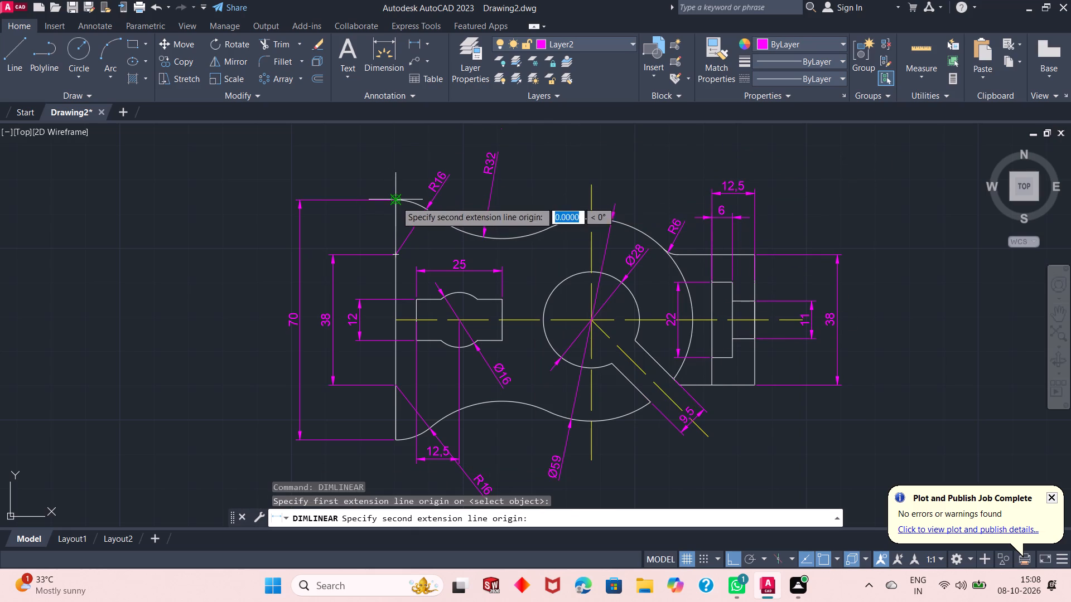
left_click(593, 317)
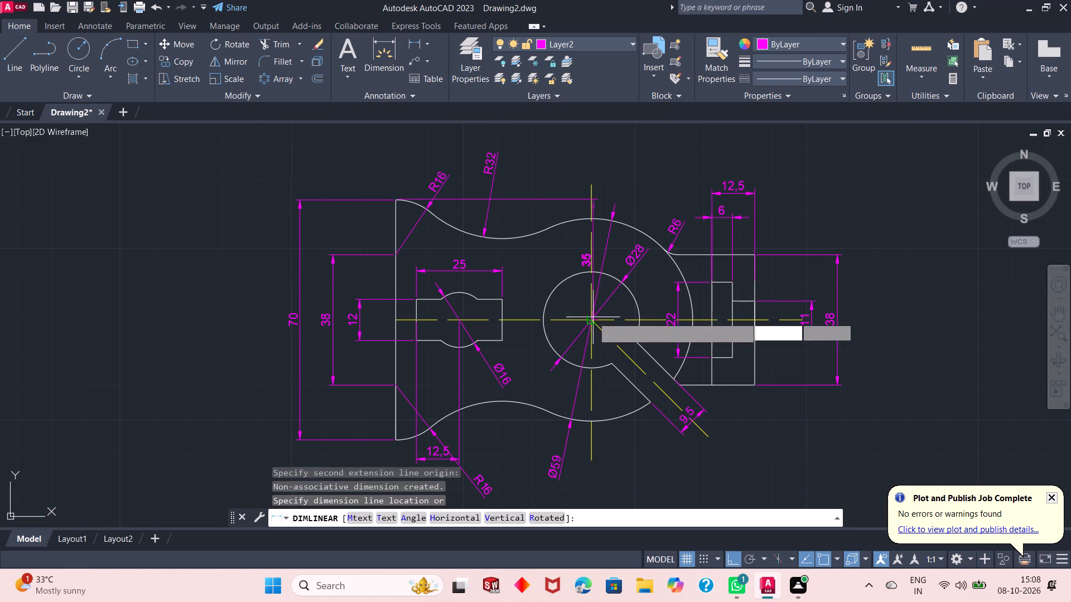
left_click(525, 138)
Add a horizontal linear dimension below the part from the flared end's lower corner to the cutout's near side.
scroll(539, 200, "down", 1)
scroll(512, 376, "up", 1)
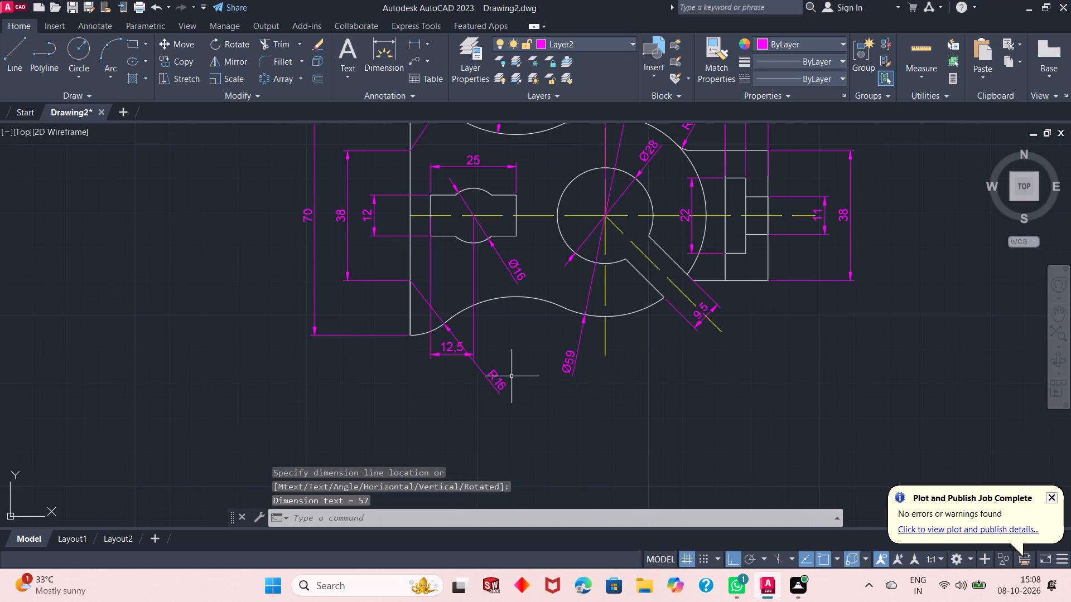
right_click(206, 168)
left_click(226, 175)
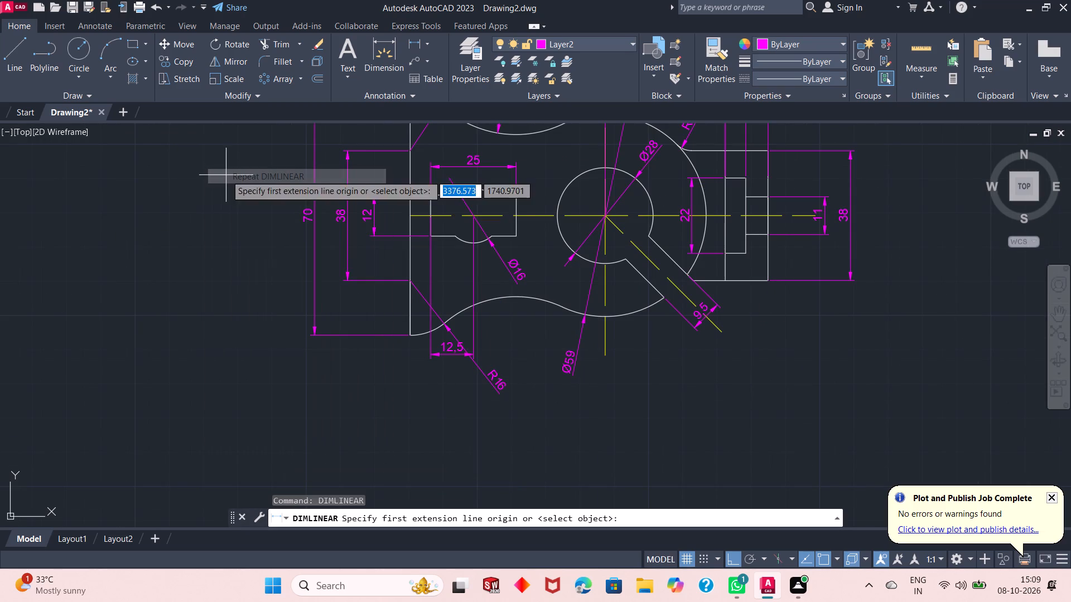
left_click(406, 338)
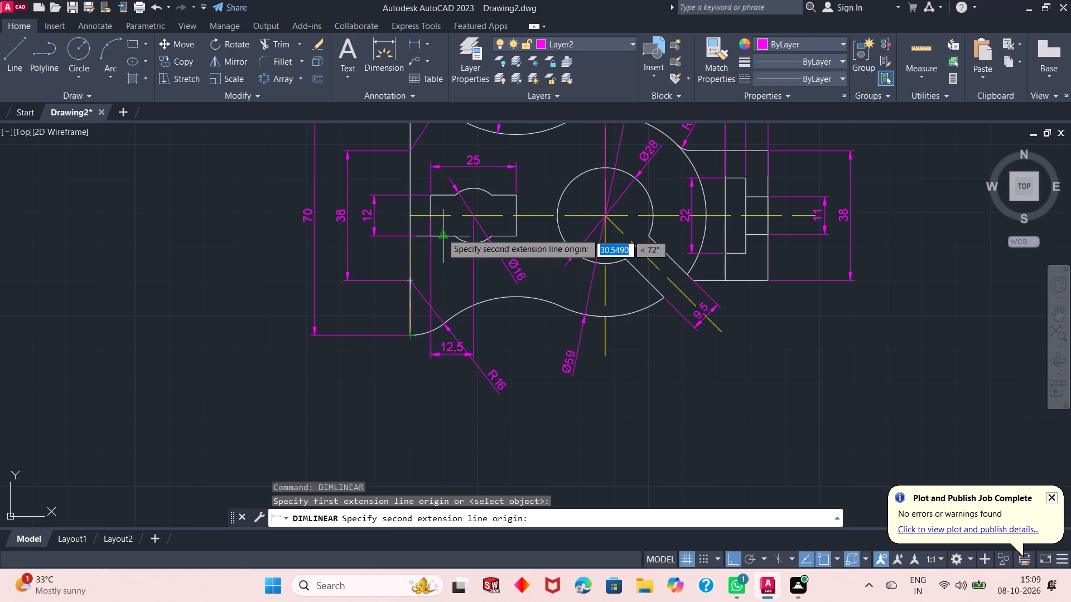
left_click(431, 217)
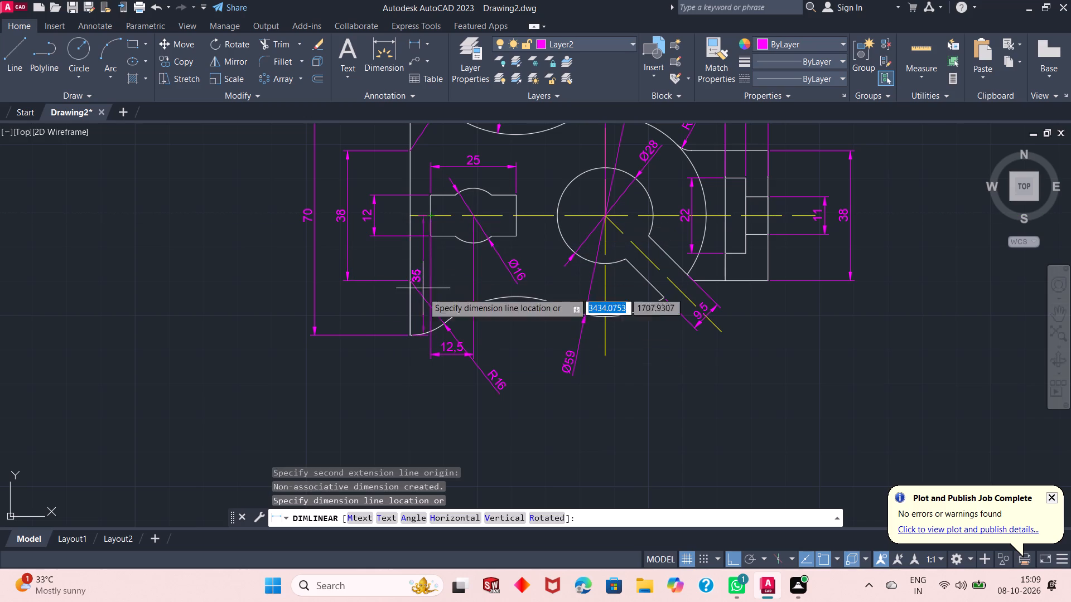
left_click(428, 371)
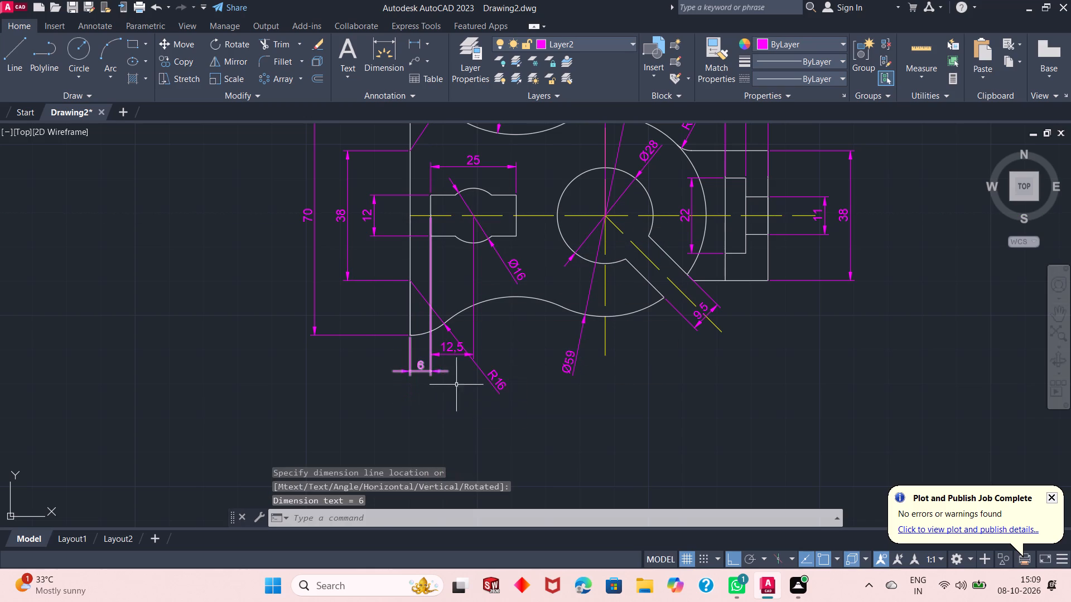
Erase both horizontal dimensions below the part, from flared end to cutout and from cutout side to the cutout circle's centre.
scroll(486, 383, "down", 1)
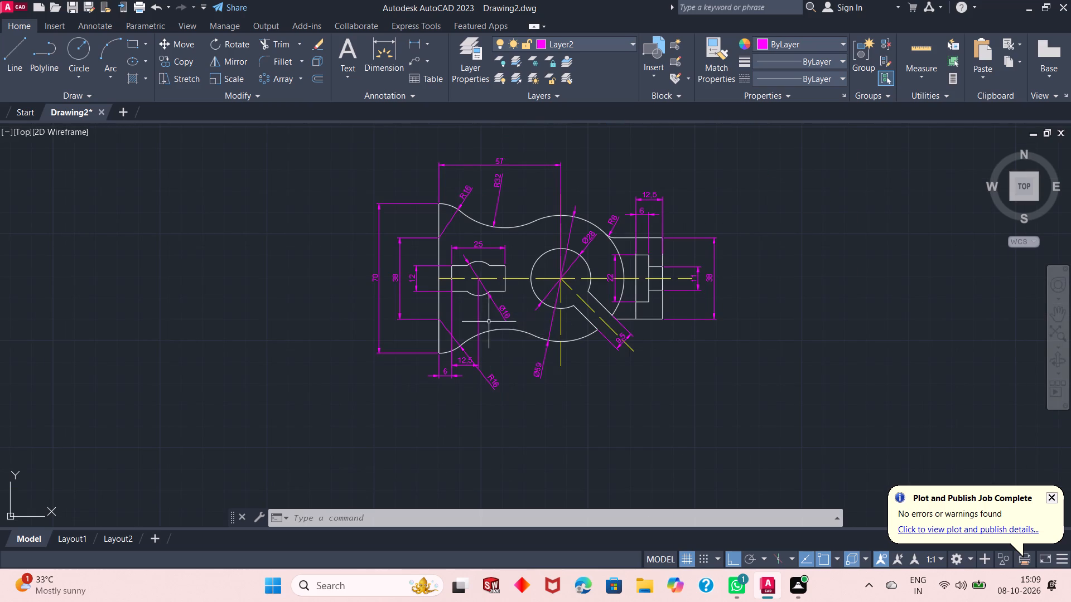
scroll(474, 288, "up", 1)
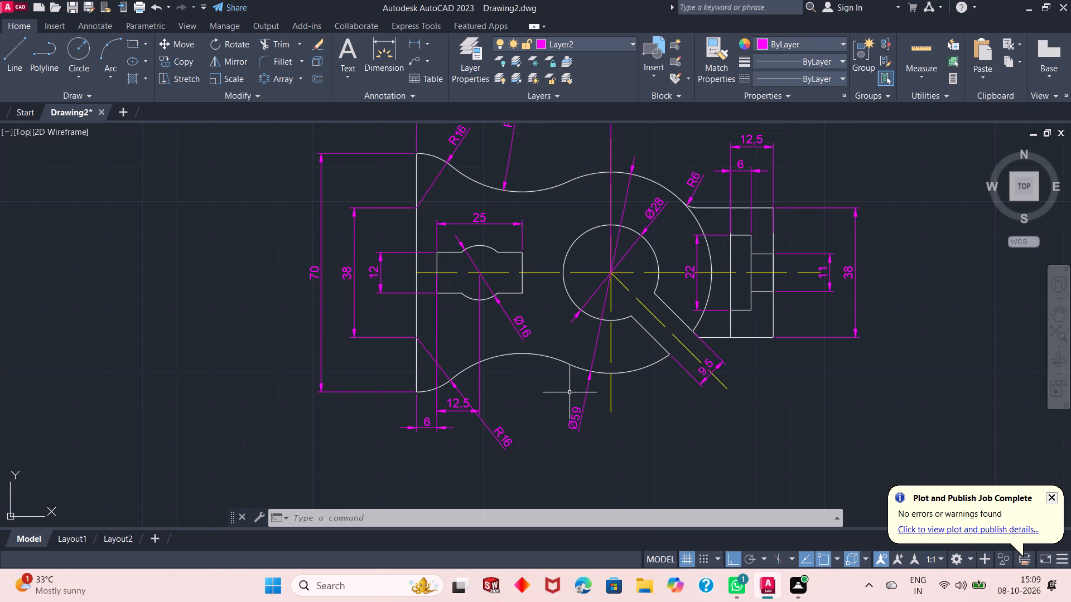
scroll(426, 390, "down", 1)
scroll(430, 330, "up", 1)
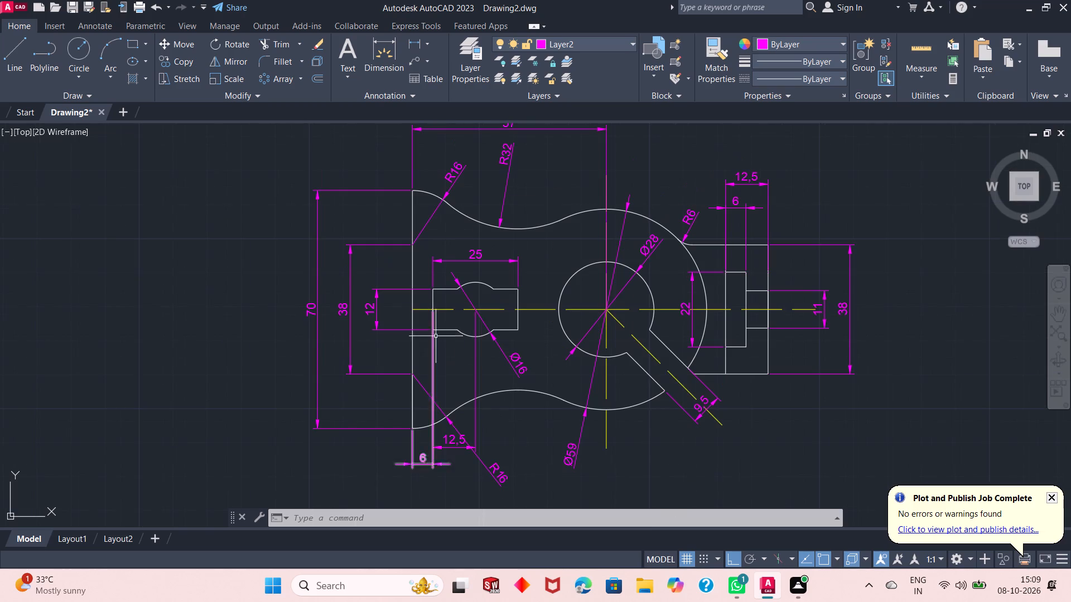
right_click(425, 462)
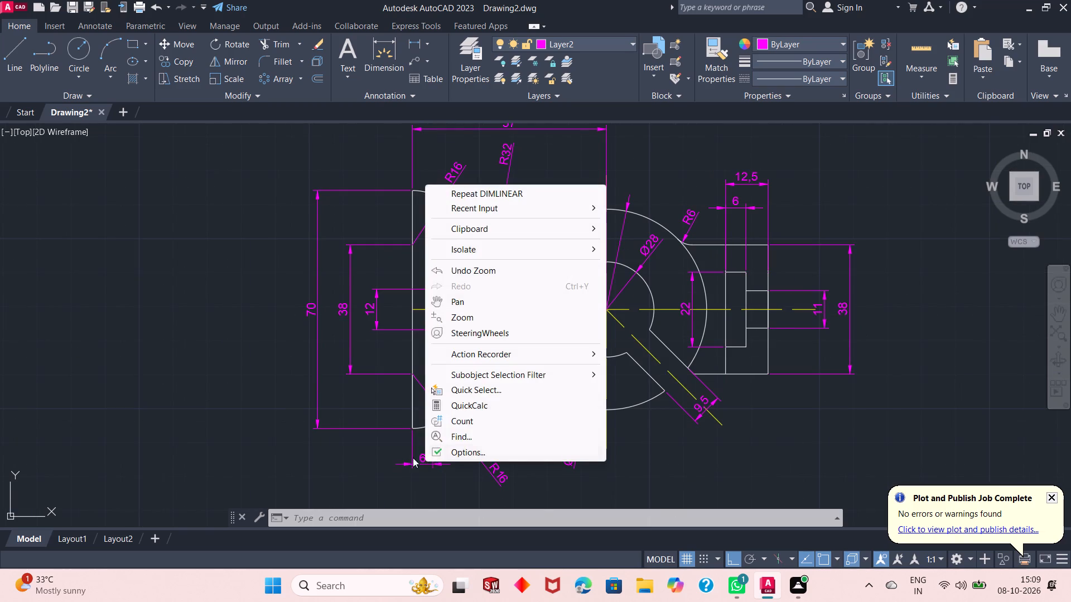
left_click(339, 465)
left_click(398, 459)
left_click(432, 465)
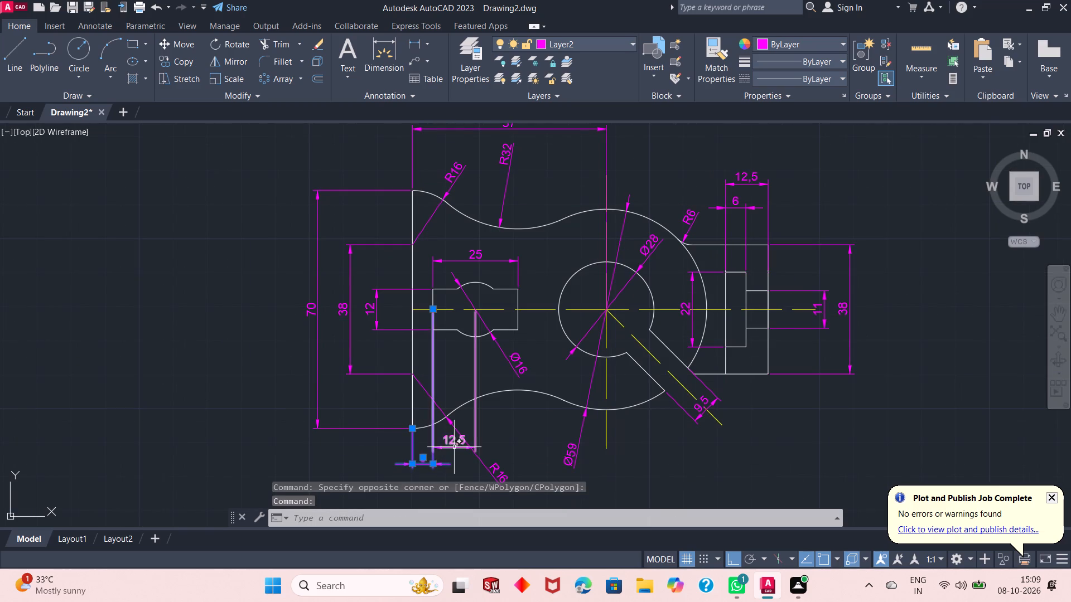
left_click(454, 447)
right_click(877, 214)
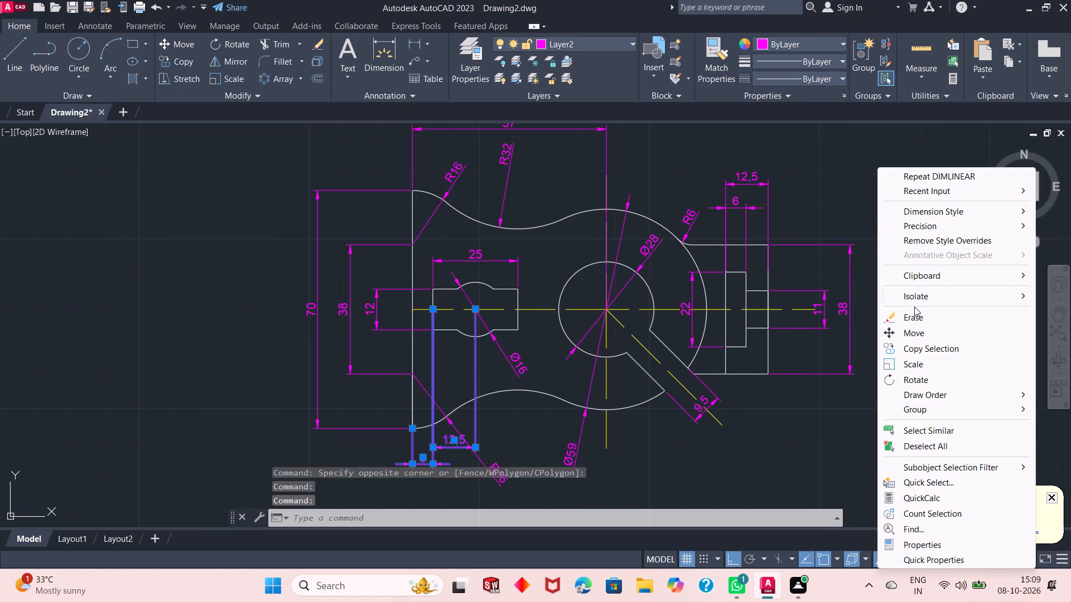
left_click(914, 322)
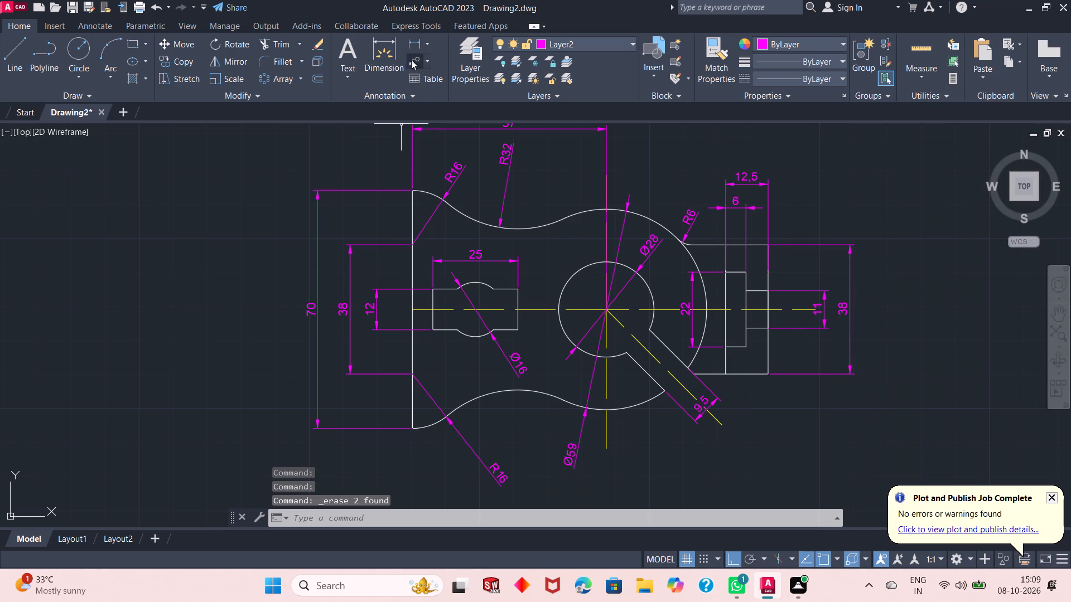
Add a horizontal linear dimension from the cutout rectangle's near lower corner to the flared end's lower corner, placed below the part.
left_click(417, 47)
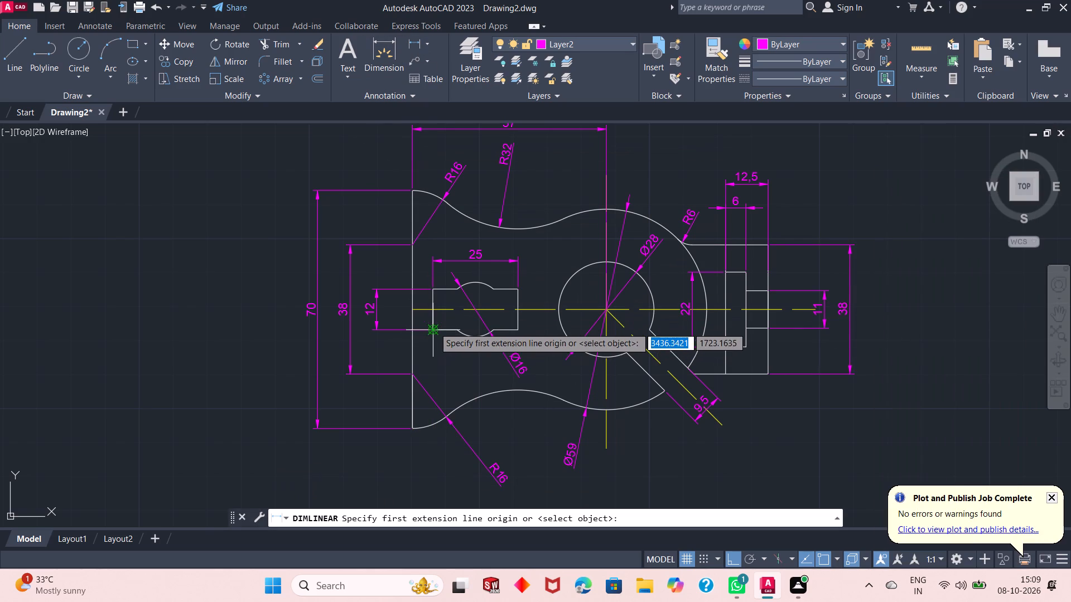
left_click(434, 327)
left_click(412, 431)
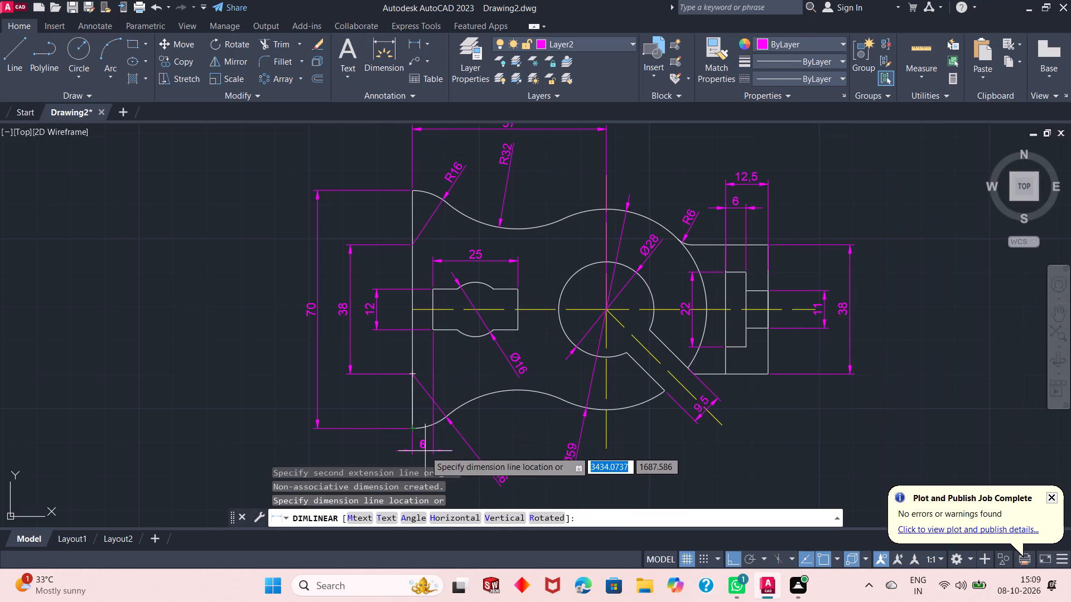
left_click(426, 459)
Add a horizontal linear dimension from the cutout circle's centre to the rectangle's near lower corner, beside the previous dimension below the part.
right_click(211, 271)
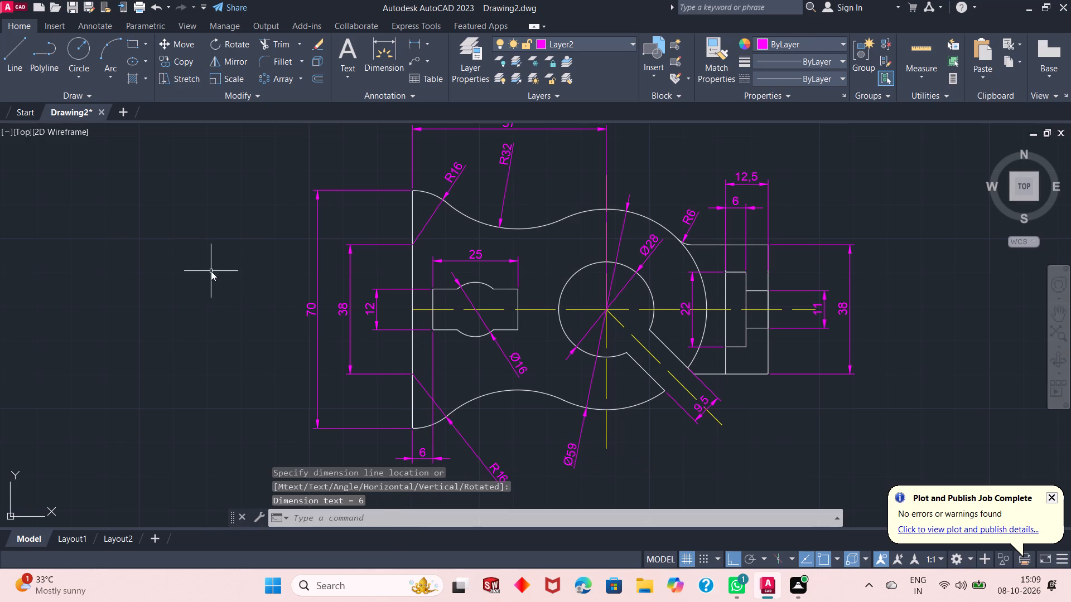
left_click(268, 281)
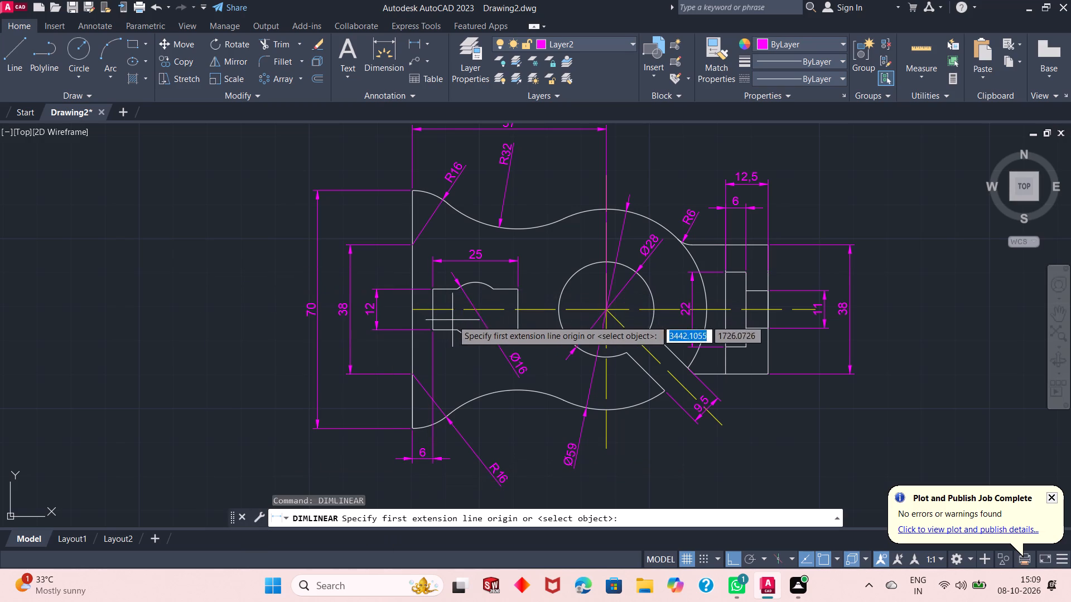
left_click(477, 309)
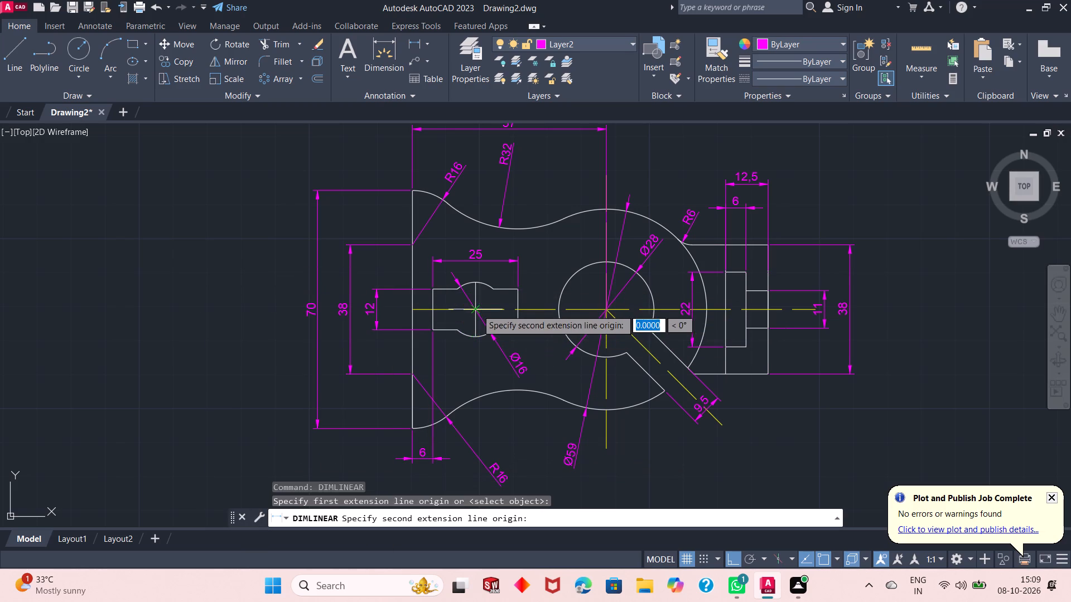
left_click(433, 330)
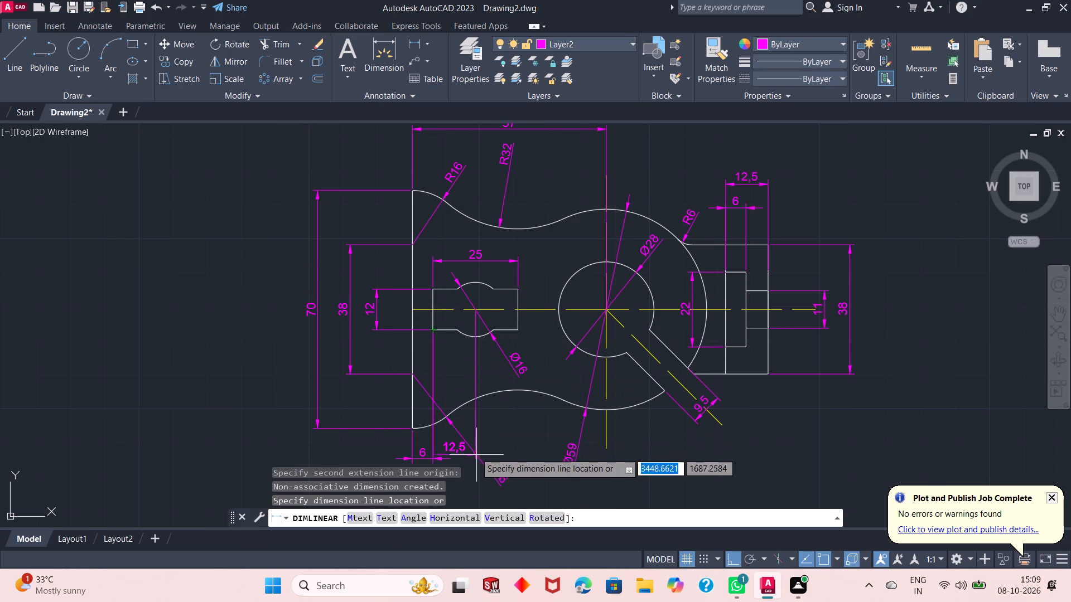
left_click(477, 461)
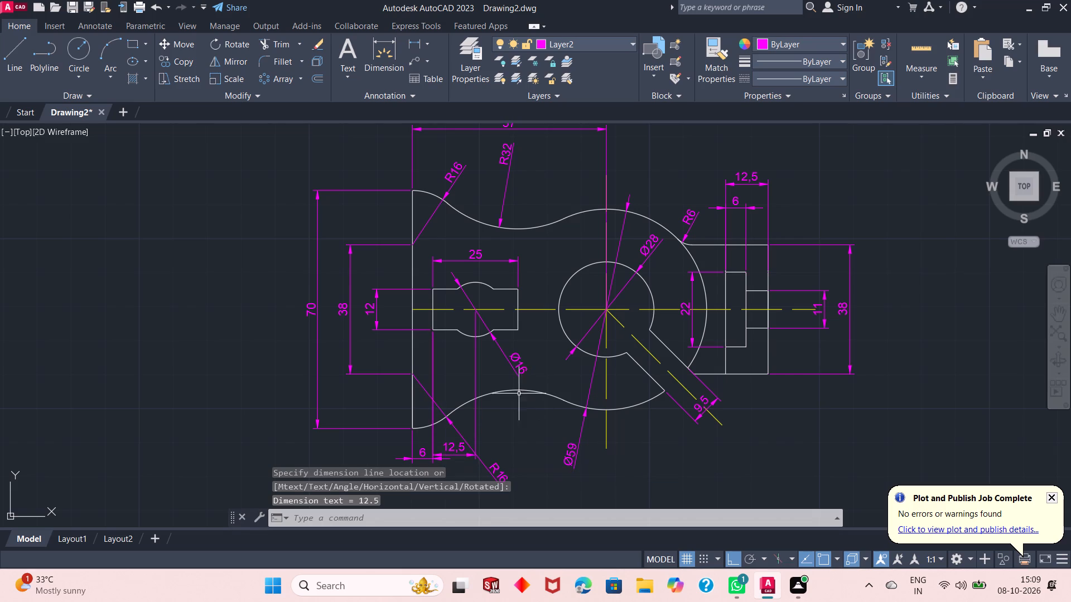
Erase the wider, upper horizontal dimension above the stepped extension.
scroll(473, 402, "up", 1)
scroll(447, 383, "down", 2)
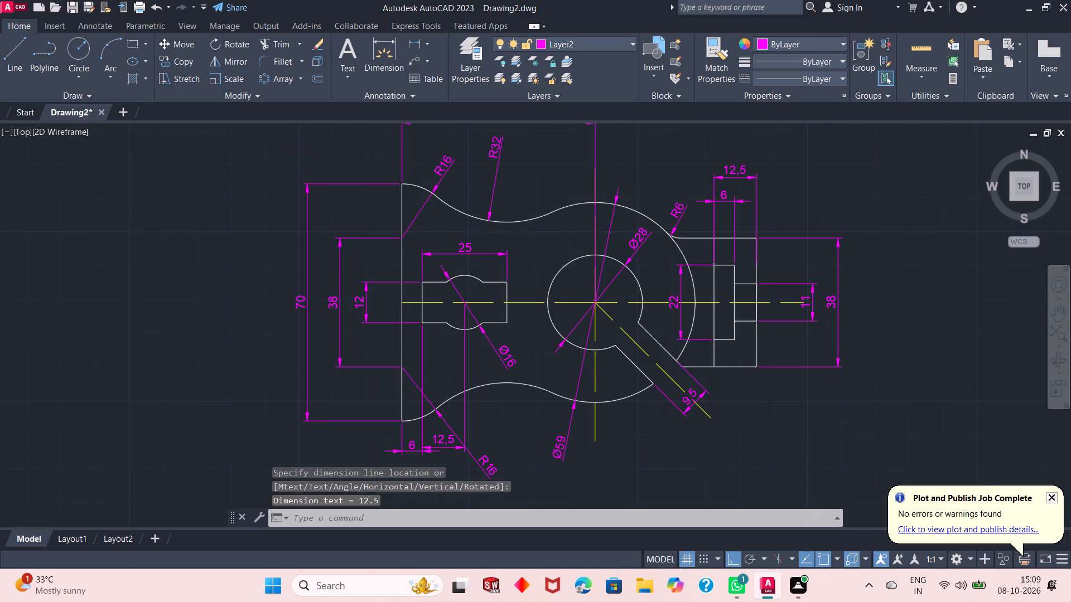
scroll(514, 351, "up", 1)
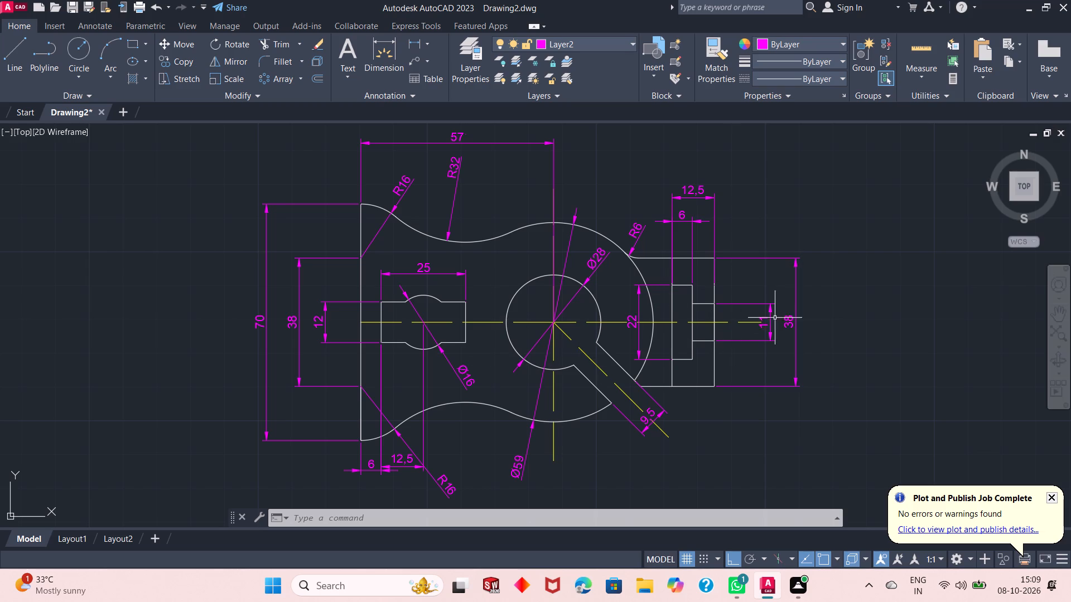
scroll(719, 285, "up", 1)
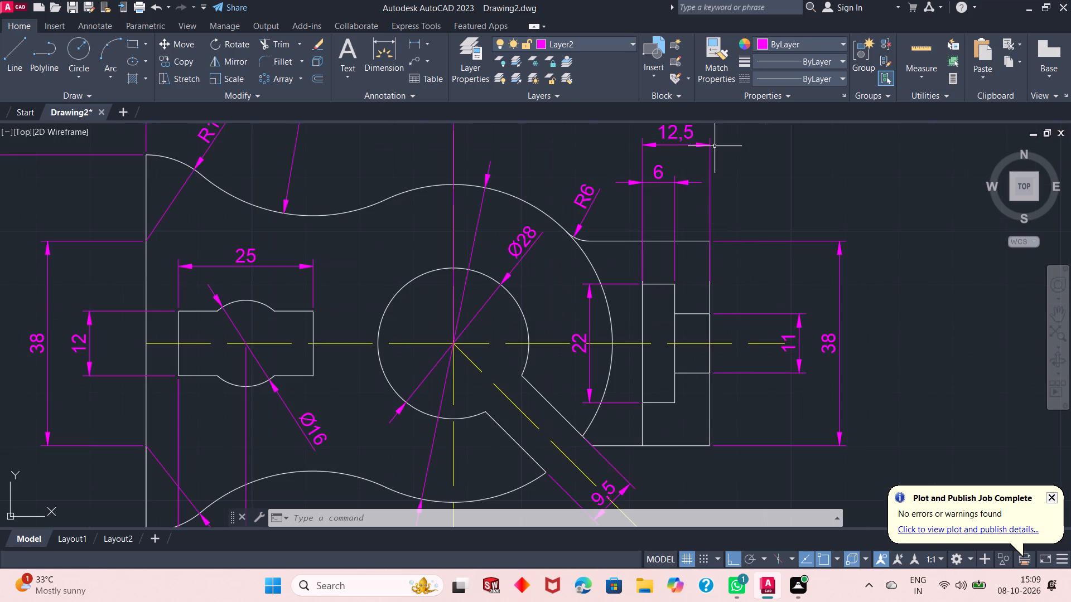
scroll(721, 334, "down", 1)
right_click(701, 207)
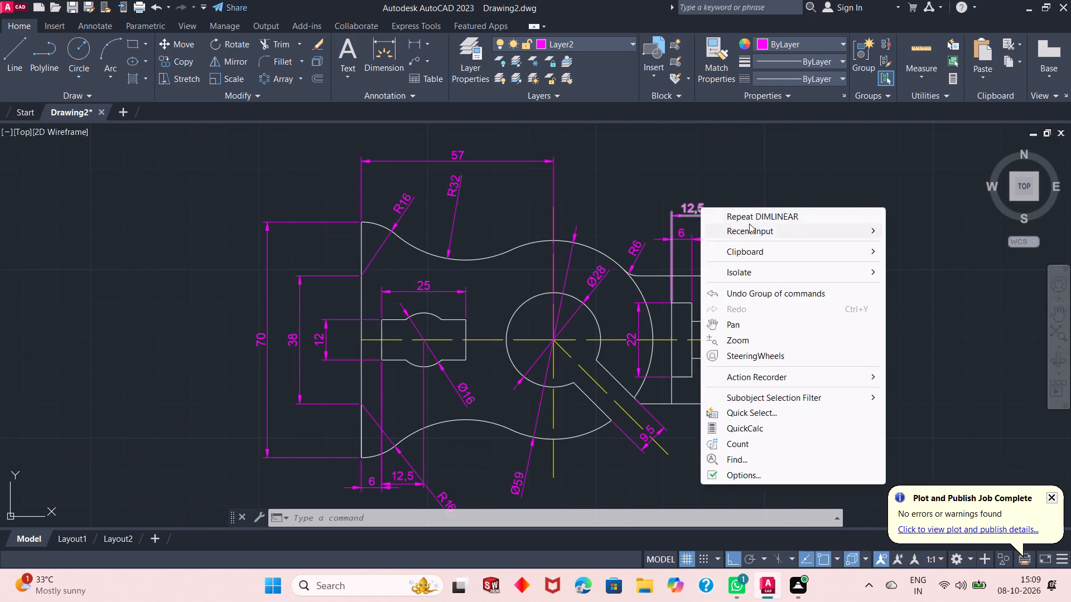
left_click(757, 174)
left_click(689, 214)
right_click(776, 186)
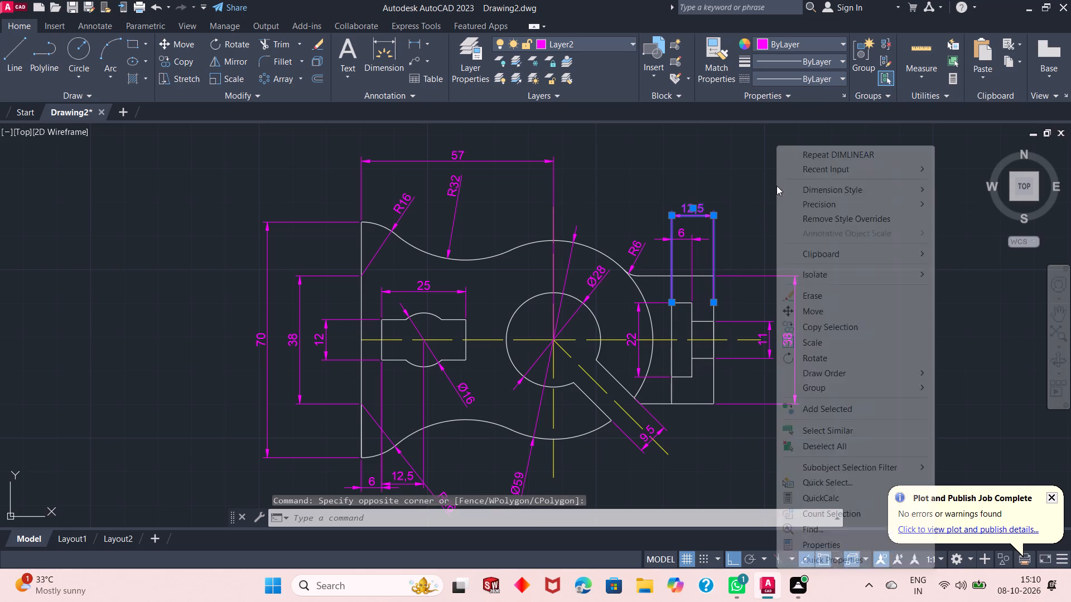
left_click(828, 296)
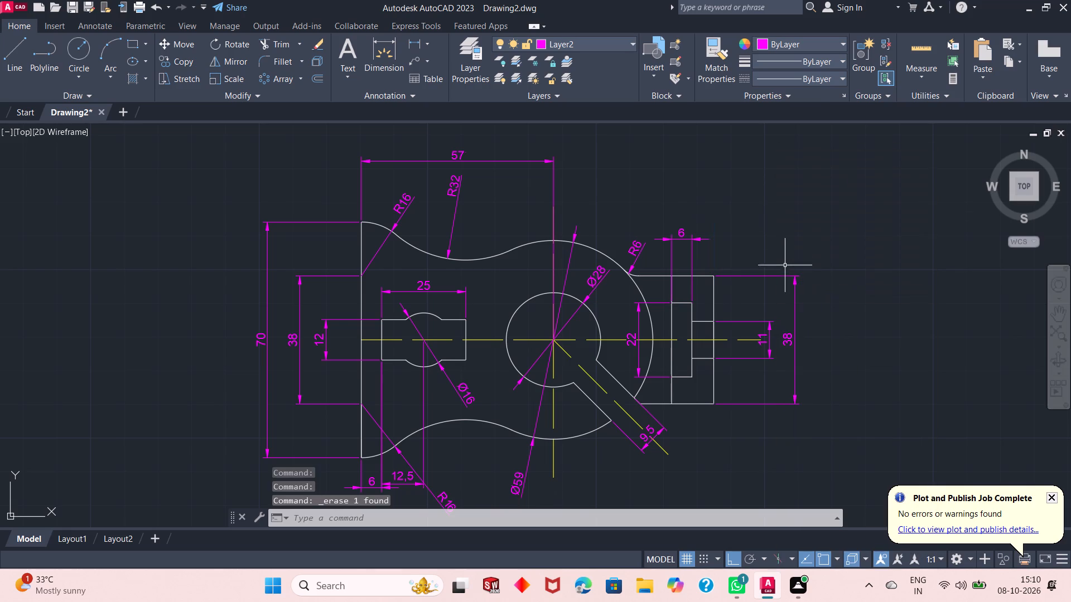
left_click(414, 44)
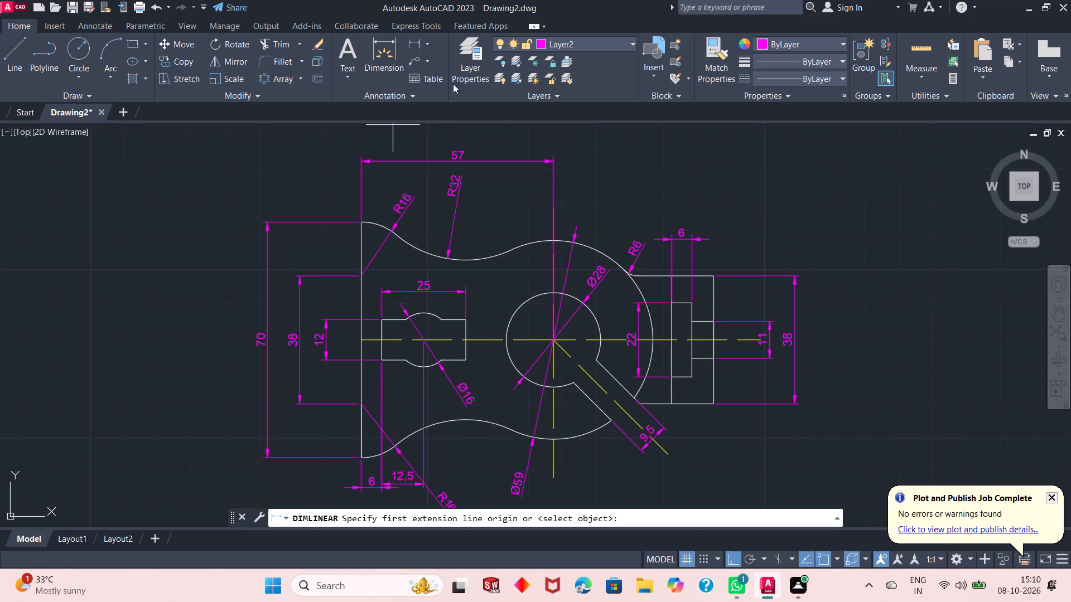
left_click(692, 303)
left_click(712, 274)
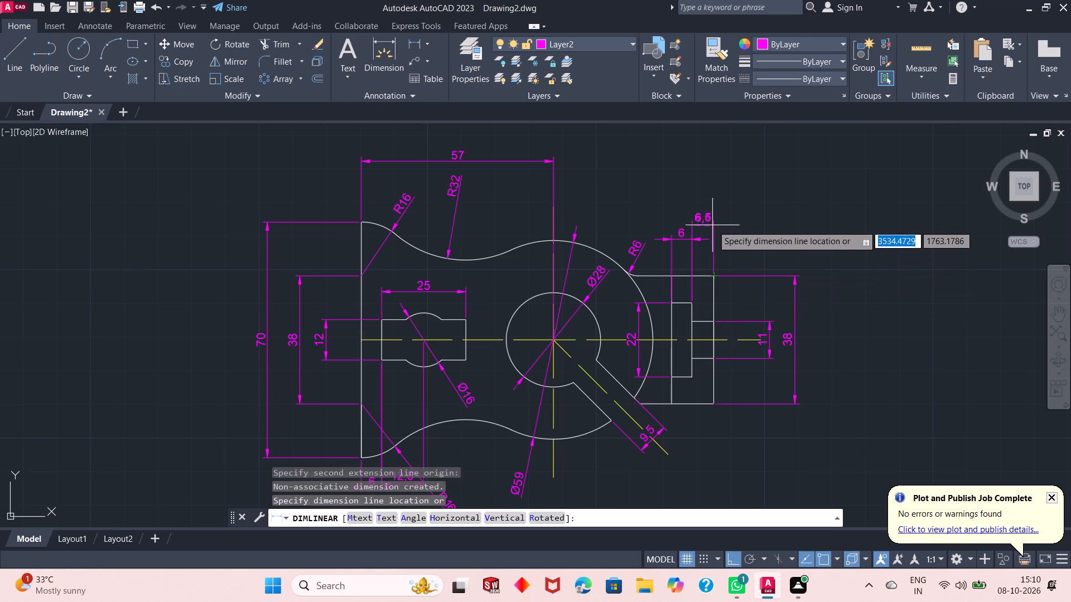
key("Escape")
Add a horizontal linear dimension from the step recess's inner upper corner to the extension's outer upper corner, above the existing 6 dimension.
right_click(712, 225)
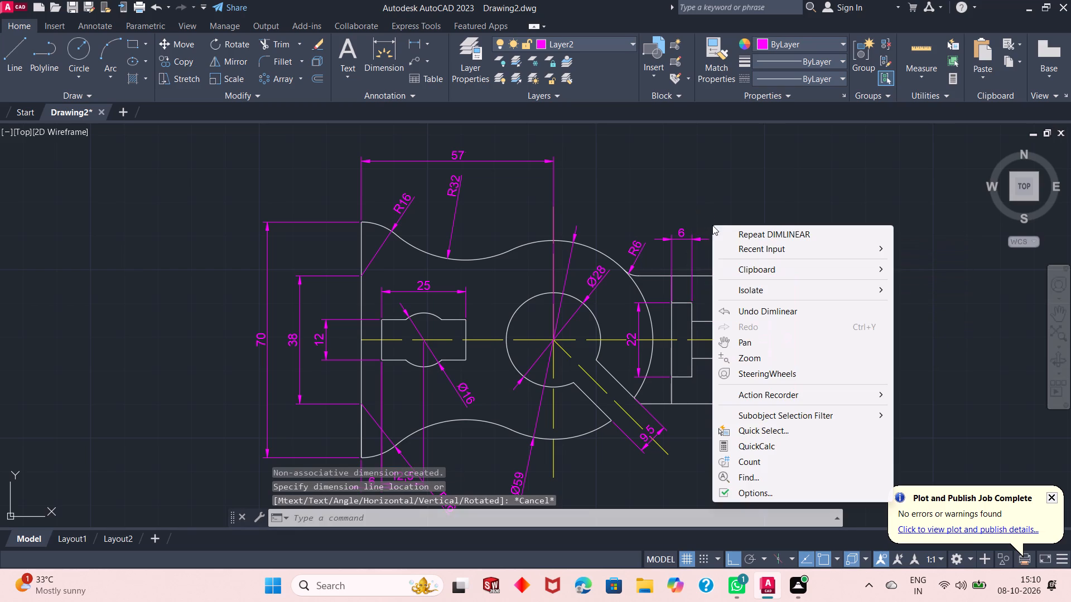
left_click(764, 231)
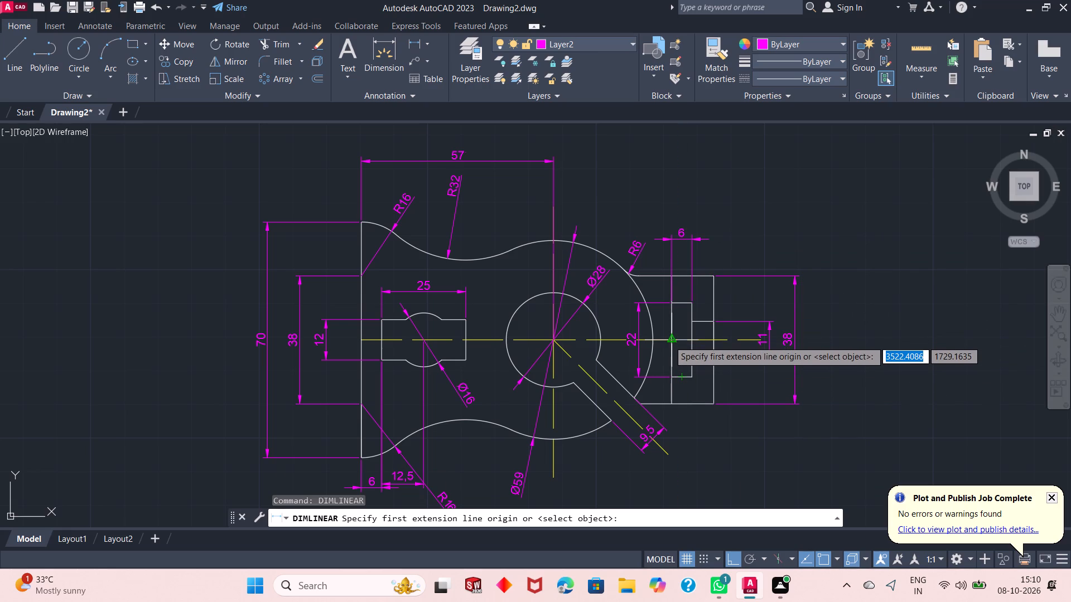
left_click(672, 304)
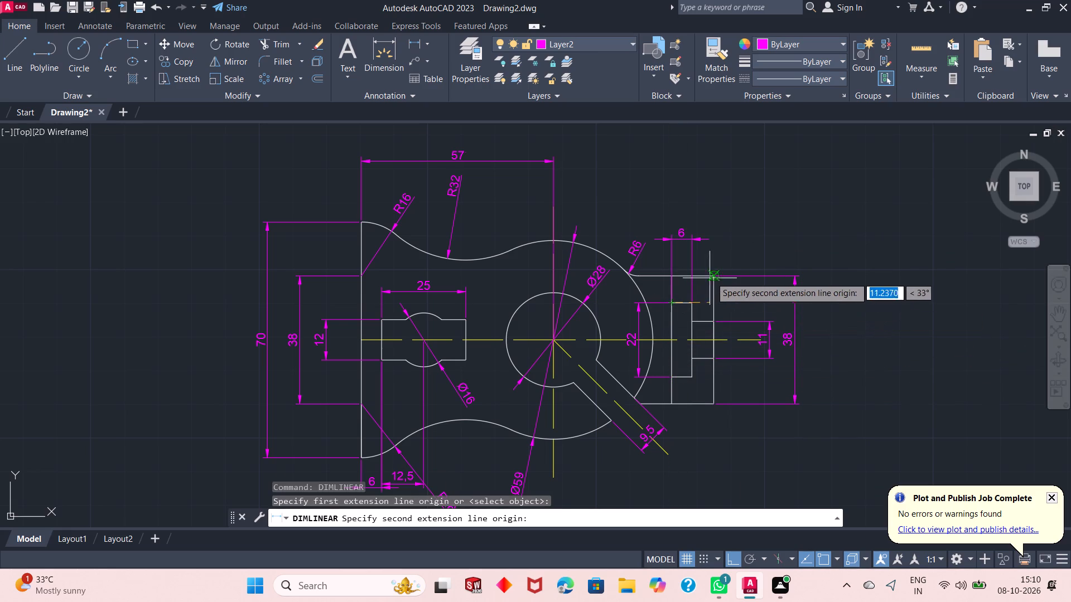
left_click(712, 275)
left_click(721, 217)
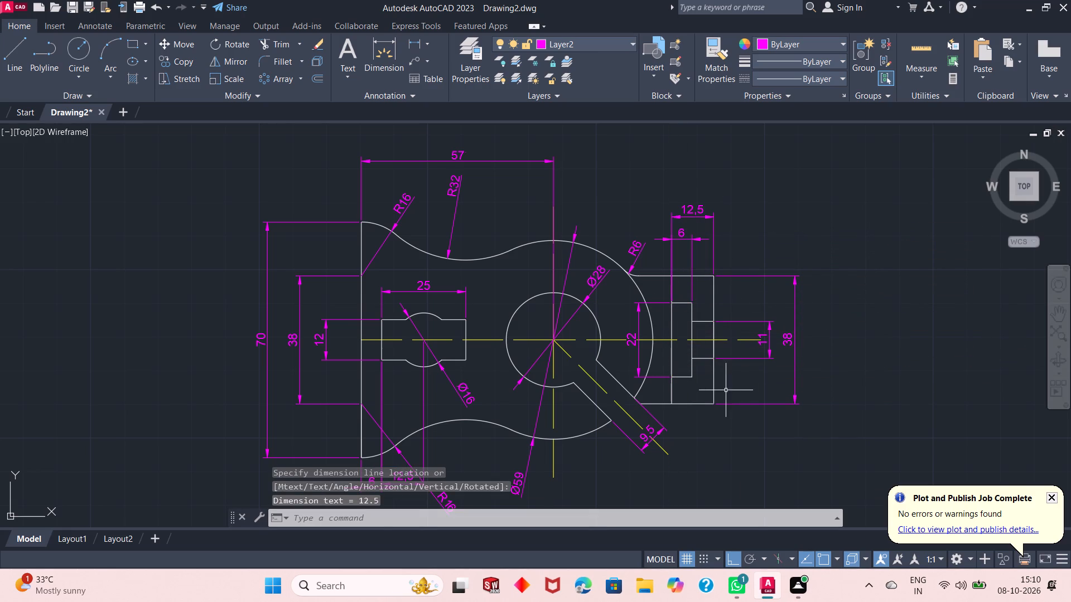
With Layer1 current, draw a short horizontal line outward from the midpoint of the flared end's vertical edge, extending the horizontal centre line.
scroll(776, 329, "down", 1)
scroll(612, 340, "up", 1)
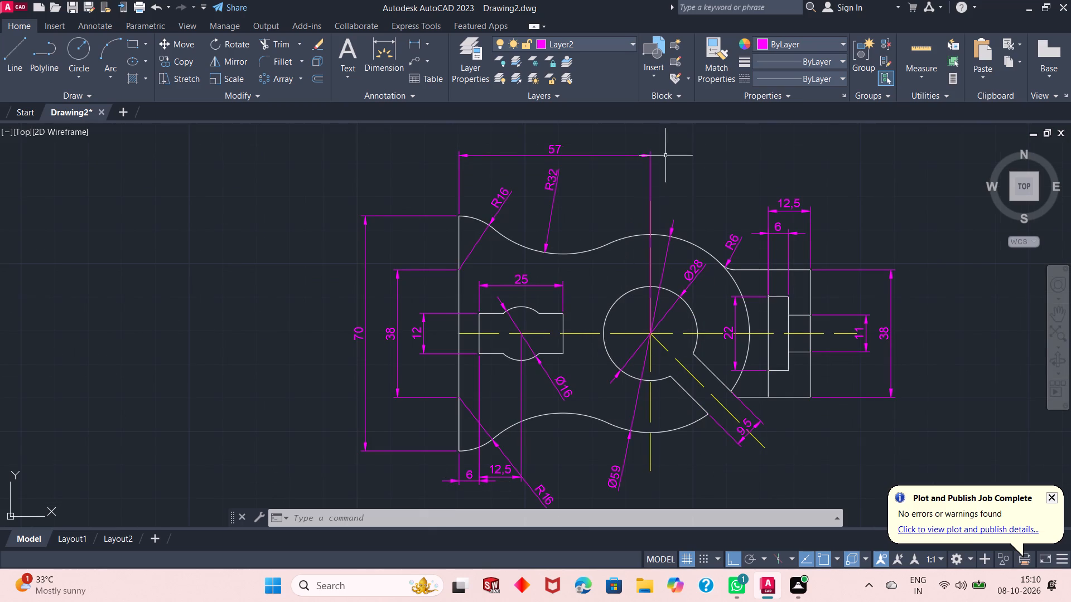
left_click(611, 42)
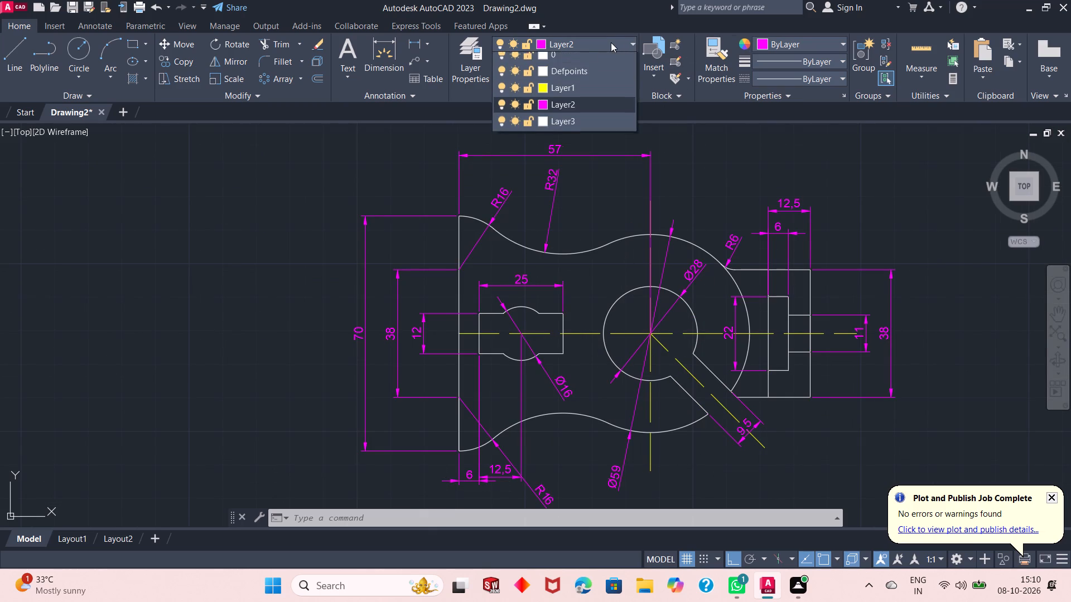
left_click(577, 93)
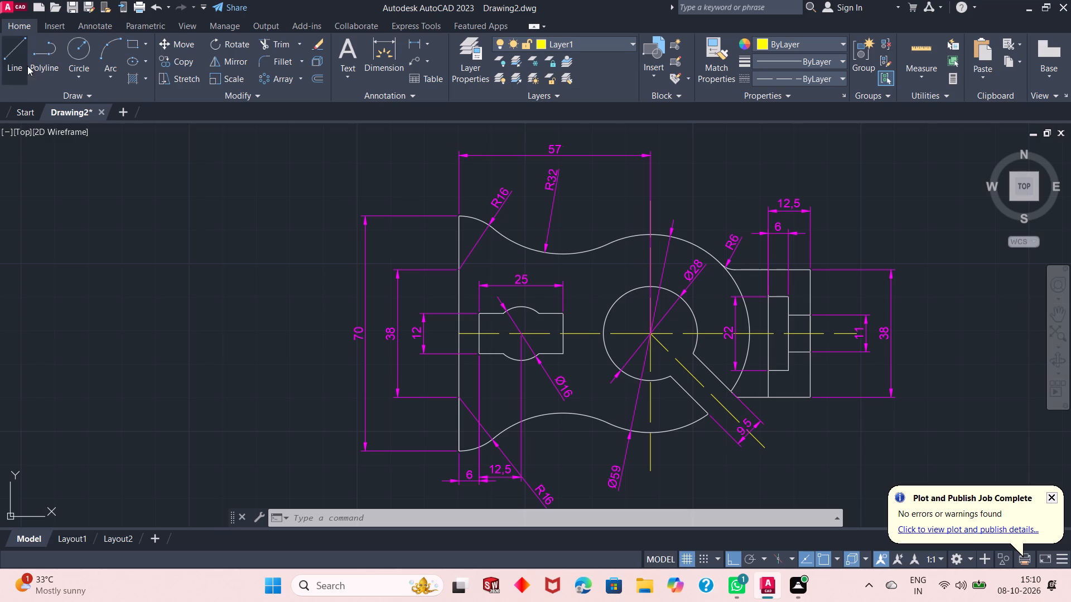
left_click(24, 62)
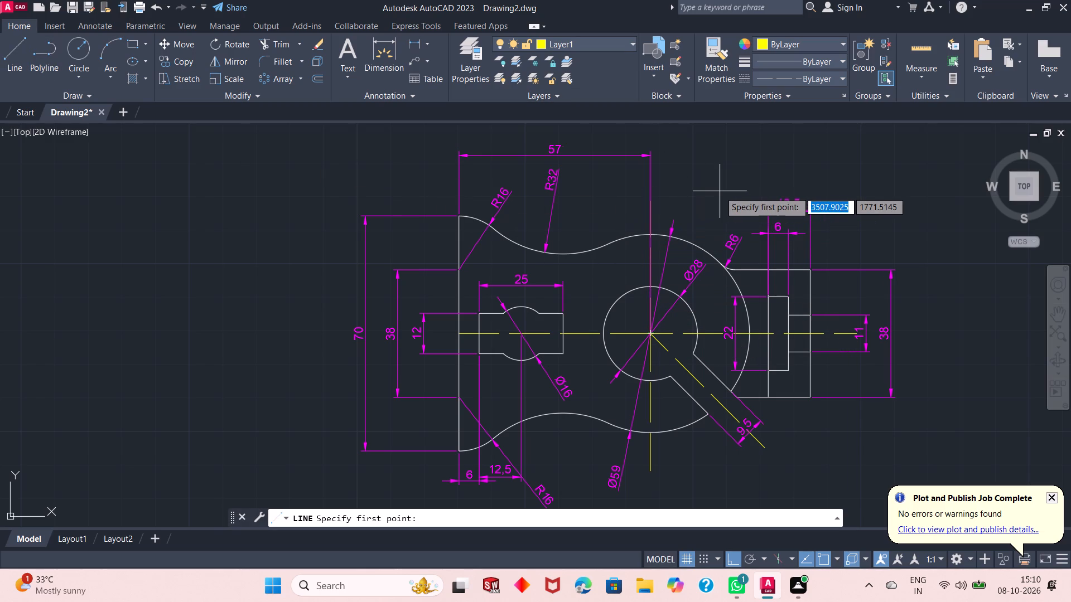
key("Escape")
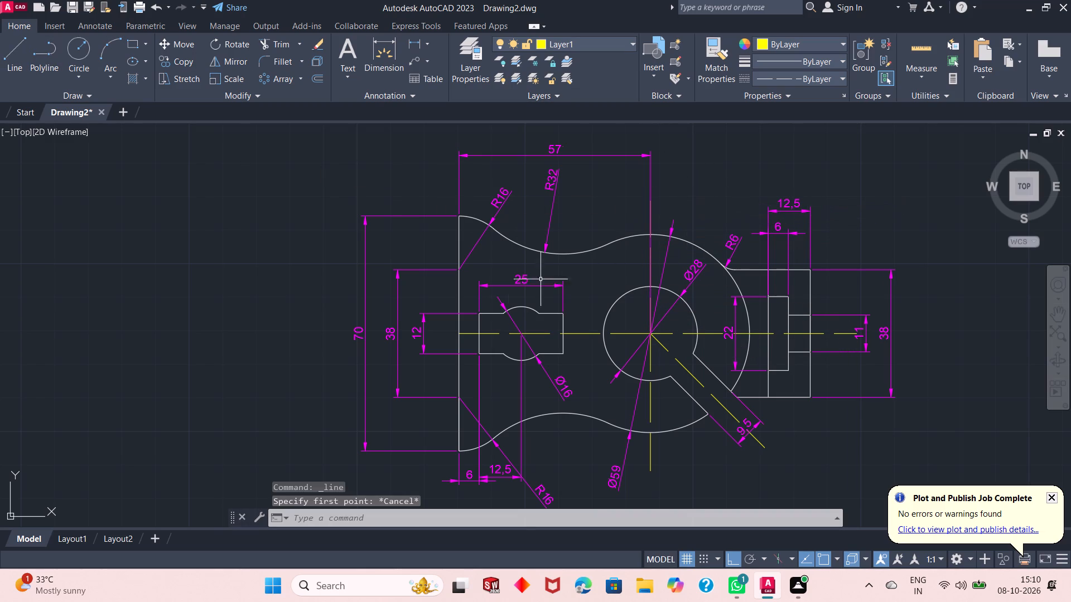
right_click(328, 163)
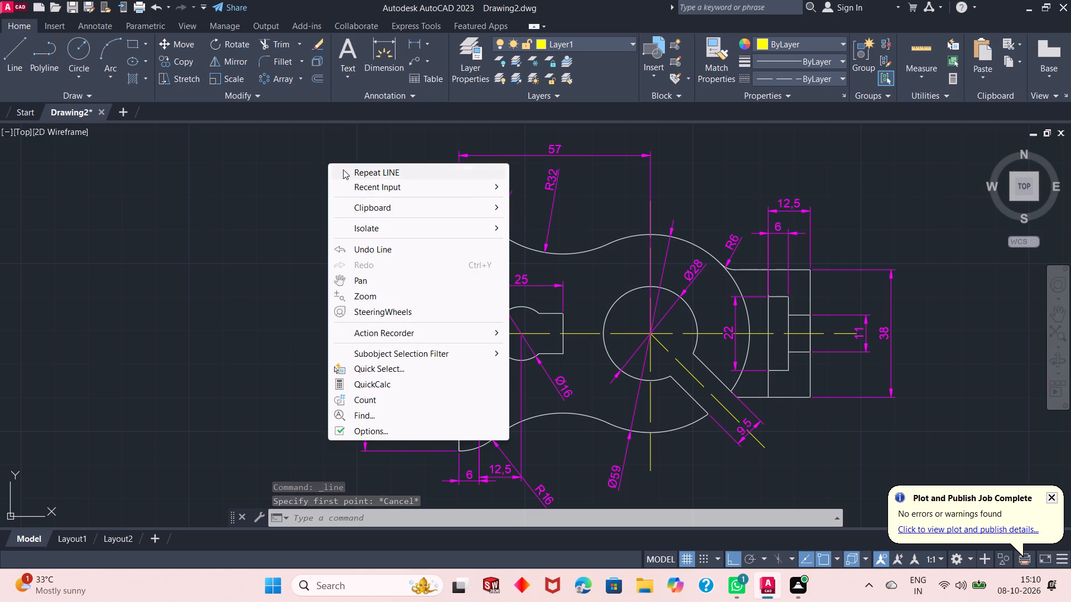
left_click(344, 169)
left_click(459, 333)
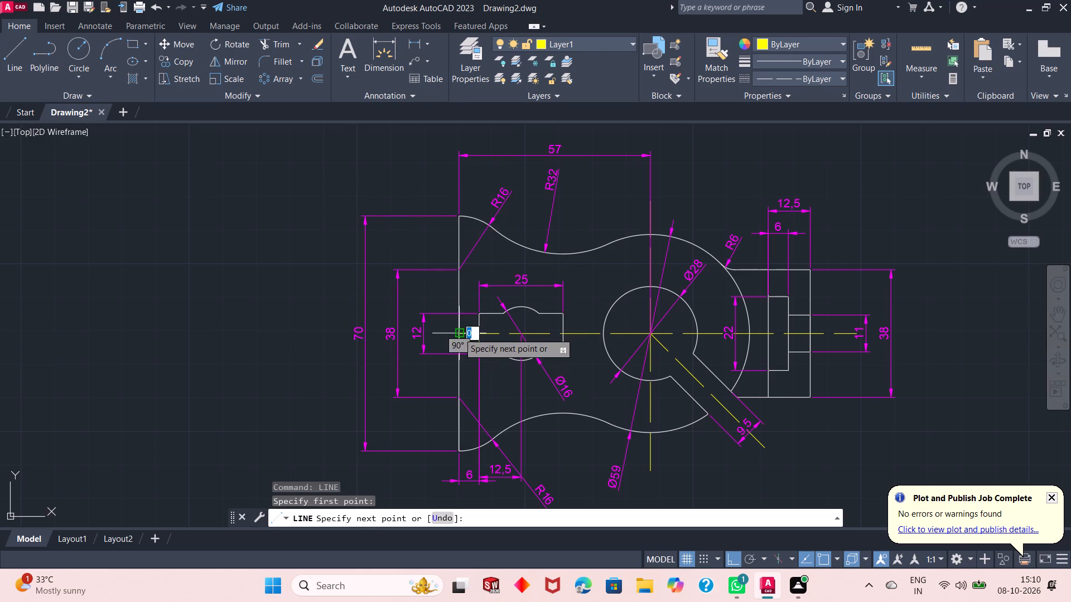
left_click(433, 331)
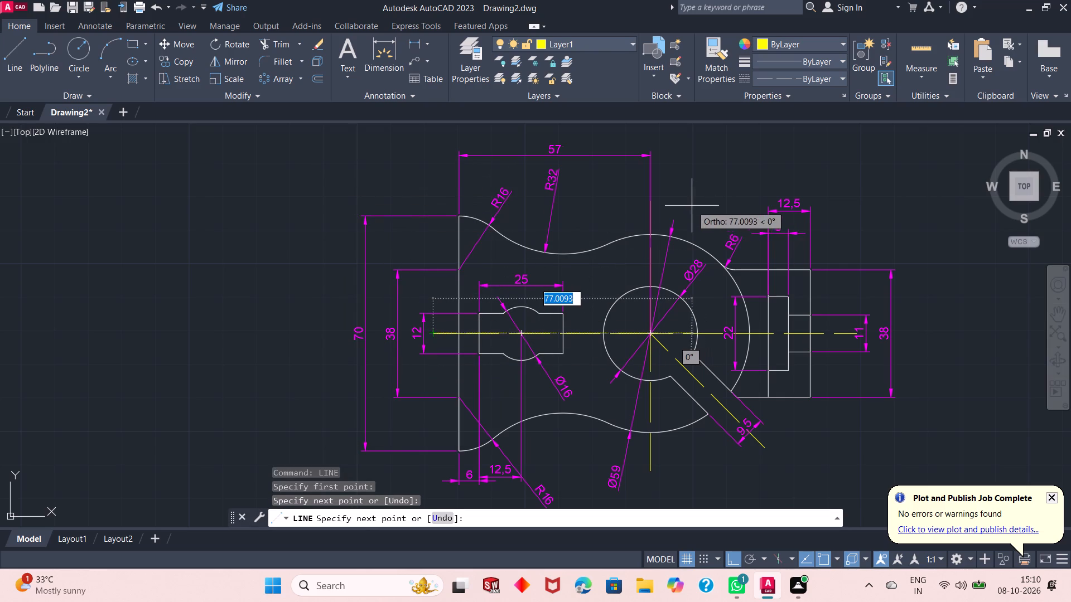
right_click(692, 204)
left_click(705, 207)
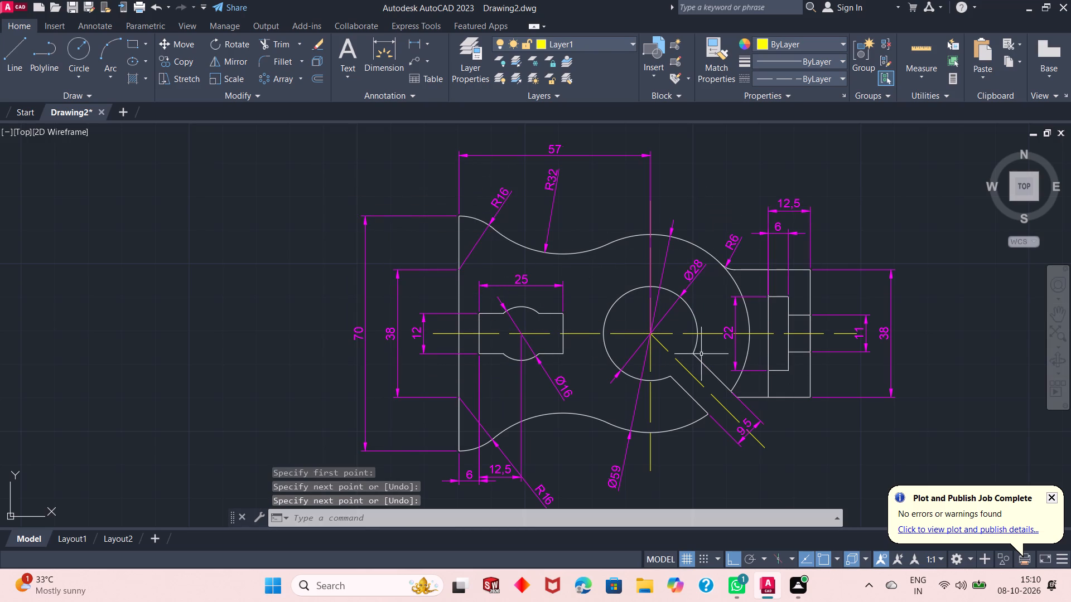
Examine the whole drawing, checking the part outline, dimensions and centre lines.
scroll(581, 327, "down", 1)
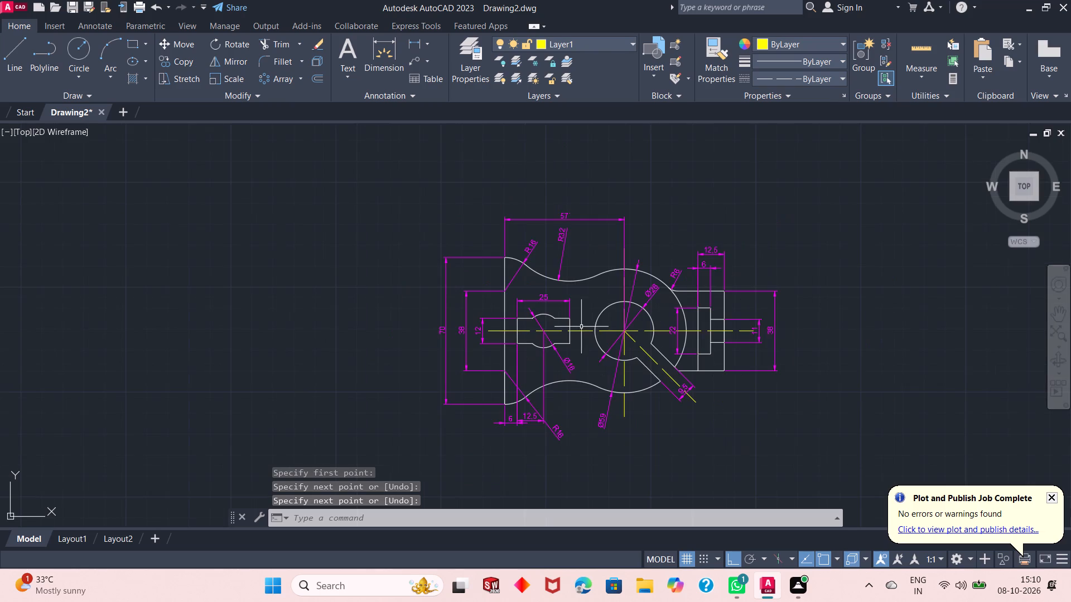
scroll(611, 344, "up", 1)
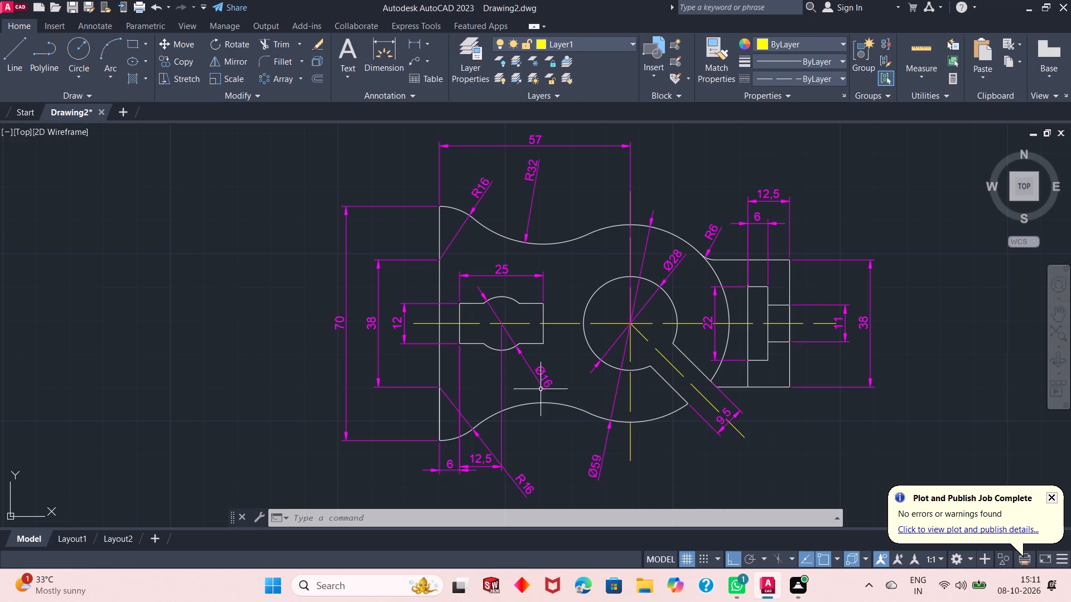
scroll(533, 363, "up", 1)
scroll(494, 326, "down", 1)
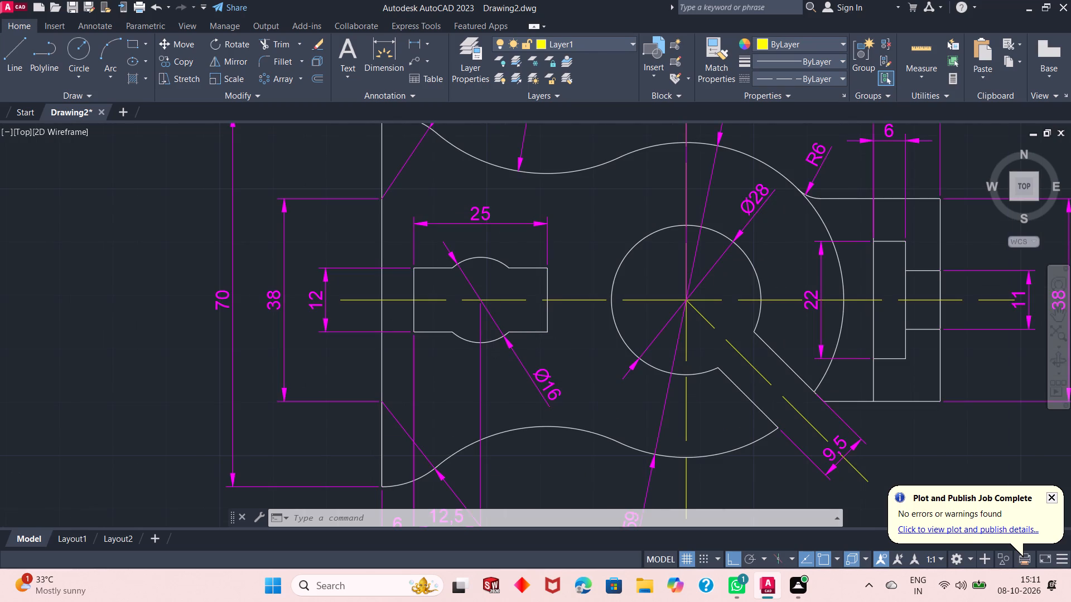
scroll(488, 317, "down", 1)
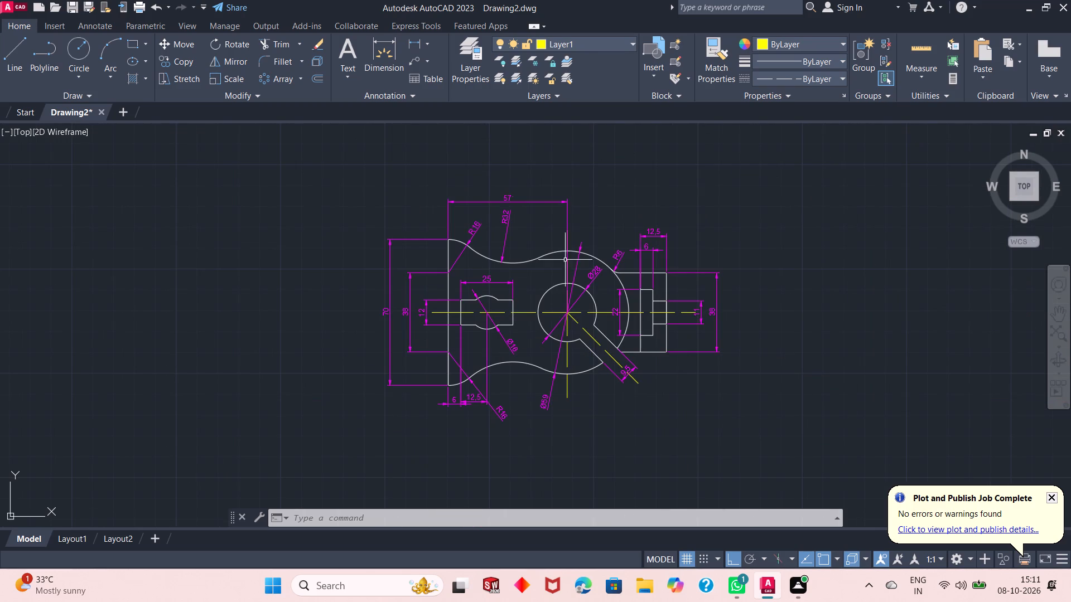
scroll(547, 316, "up", 1)
scroll(541, 355, "down", 1)
scroll(546, 293, "up", 1)
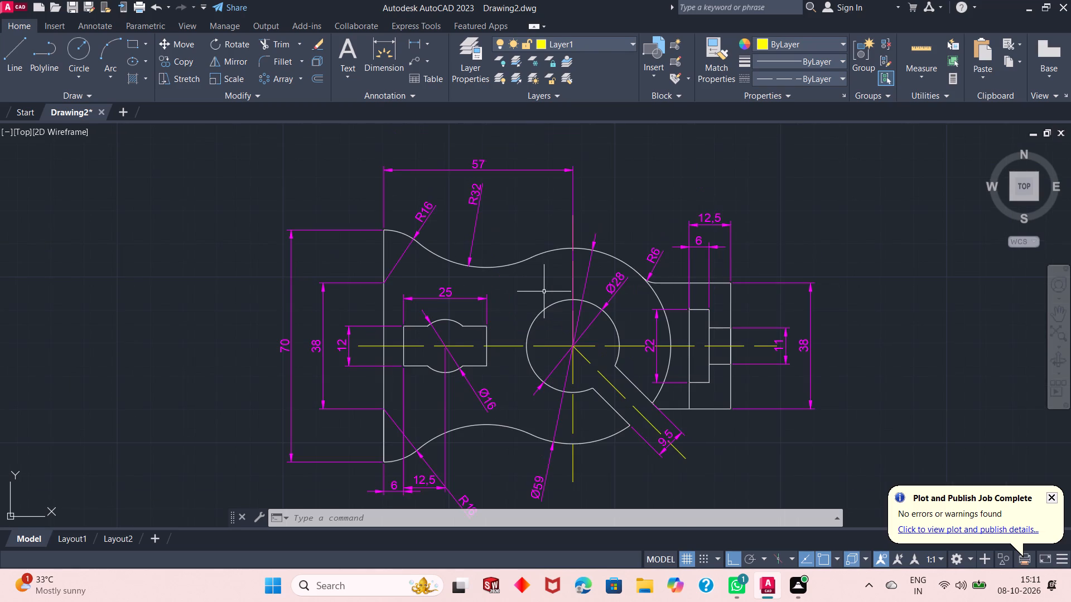
scroll(547, 288, "down", 1)
scroll(528, 319, "up", 1)
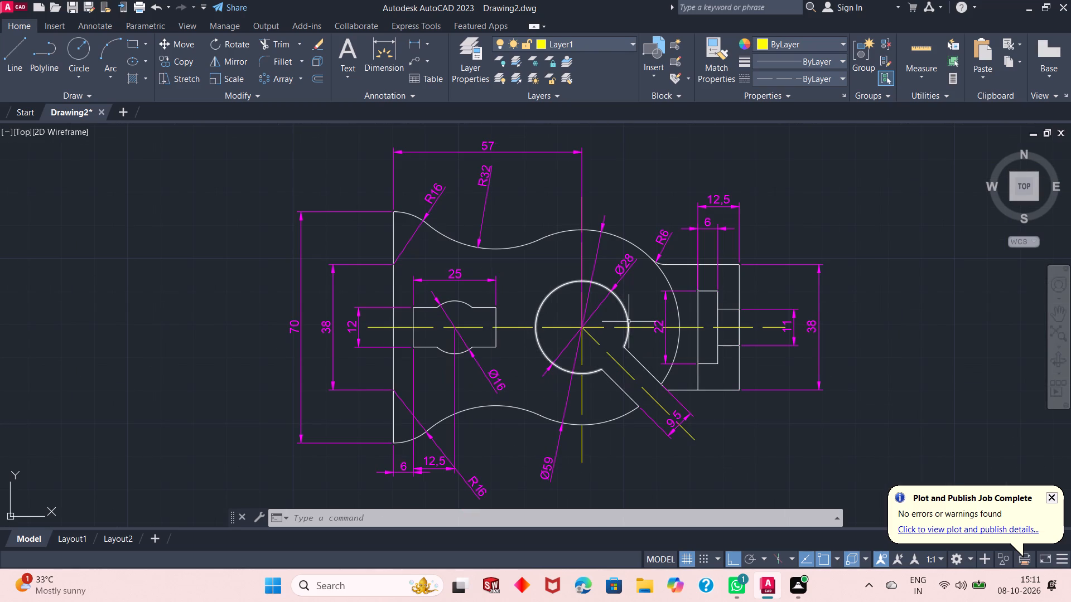
Run the LOGFILEOFF command.
left_click(331, 514)
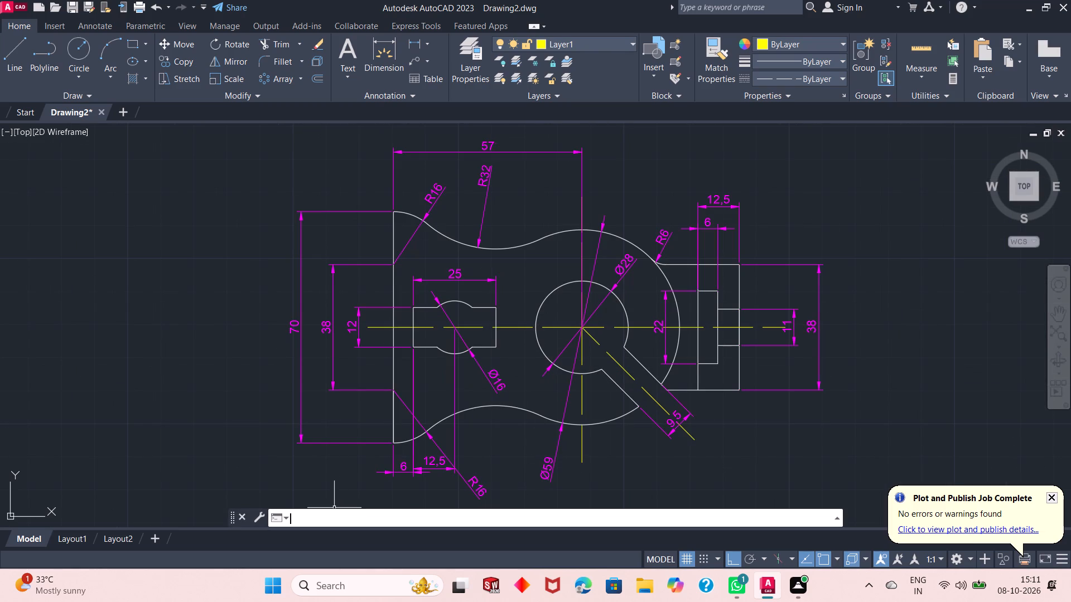
type("log")
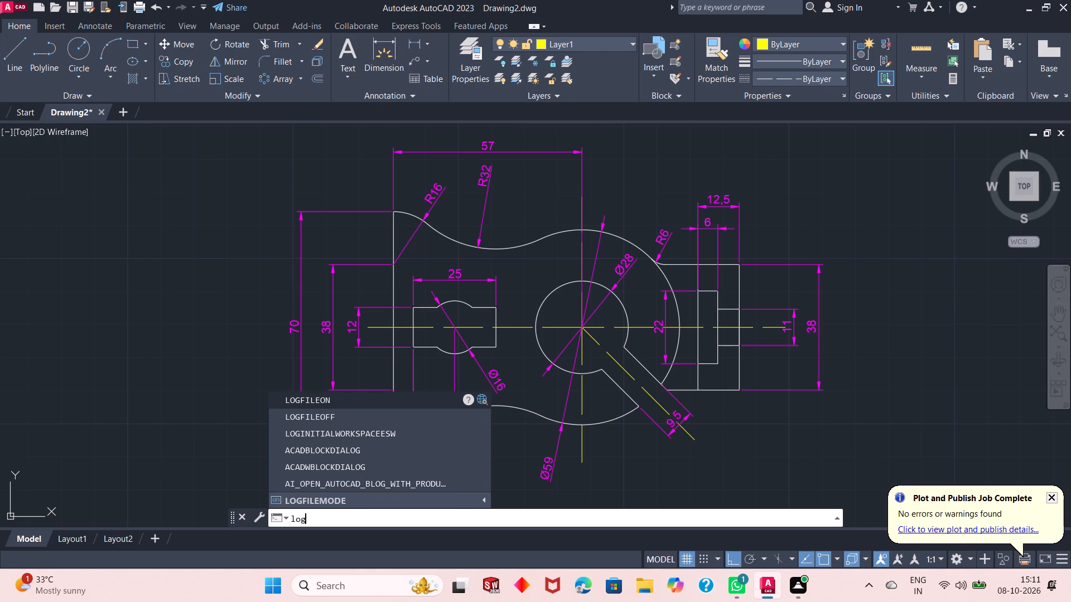
left_click(345, 419)
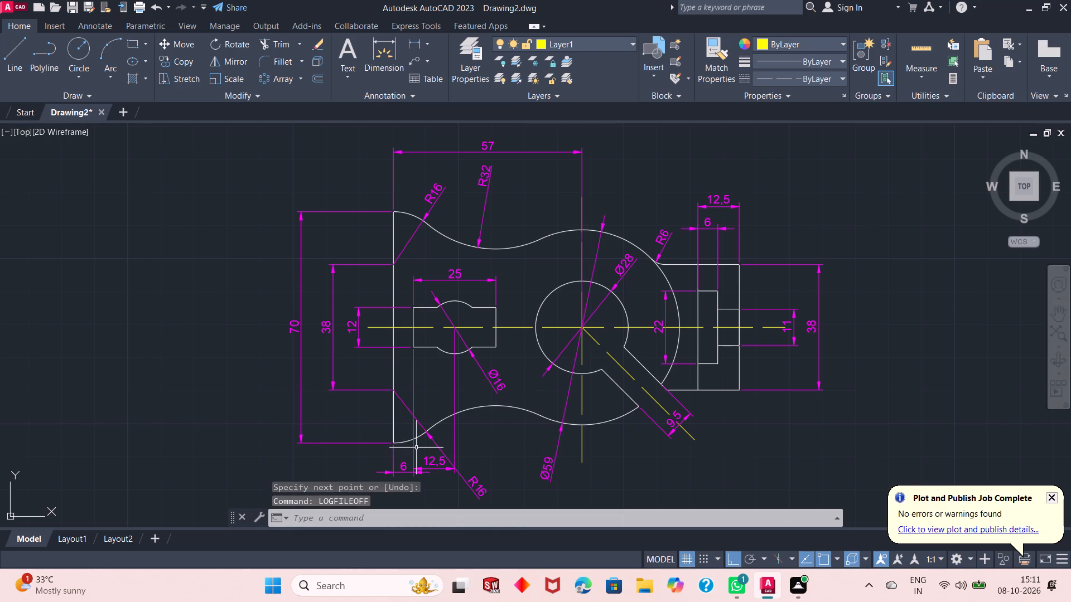
Save the drawing in the OneDrive folder under the name "Adjustable locking lever".
key("ctrl+s")
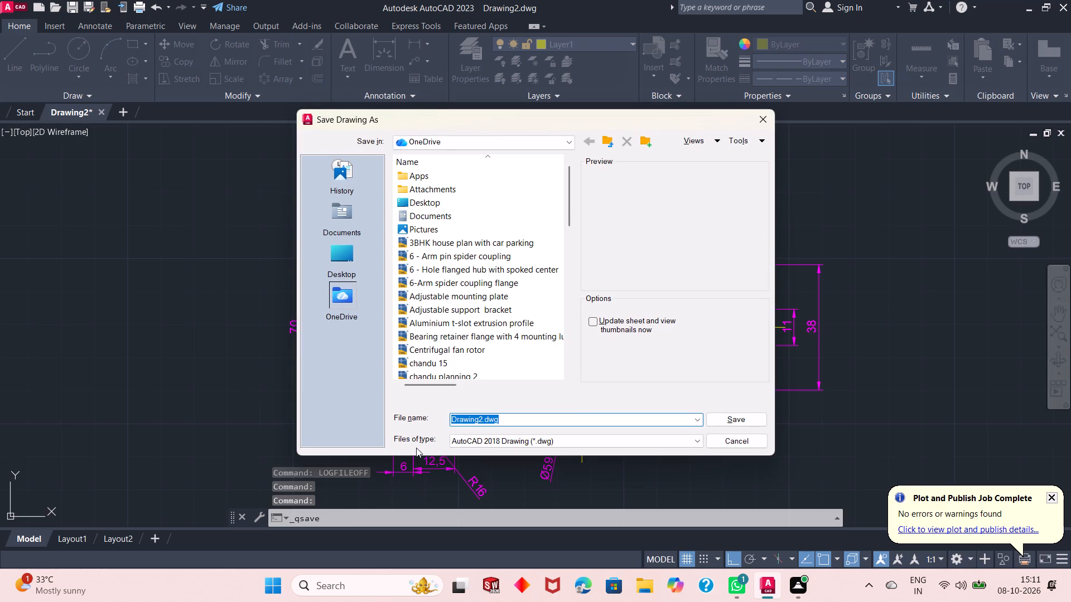
key("j")
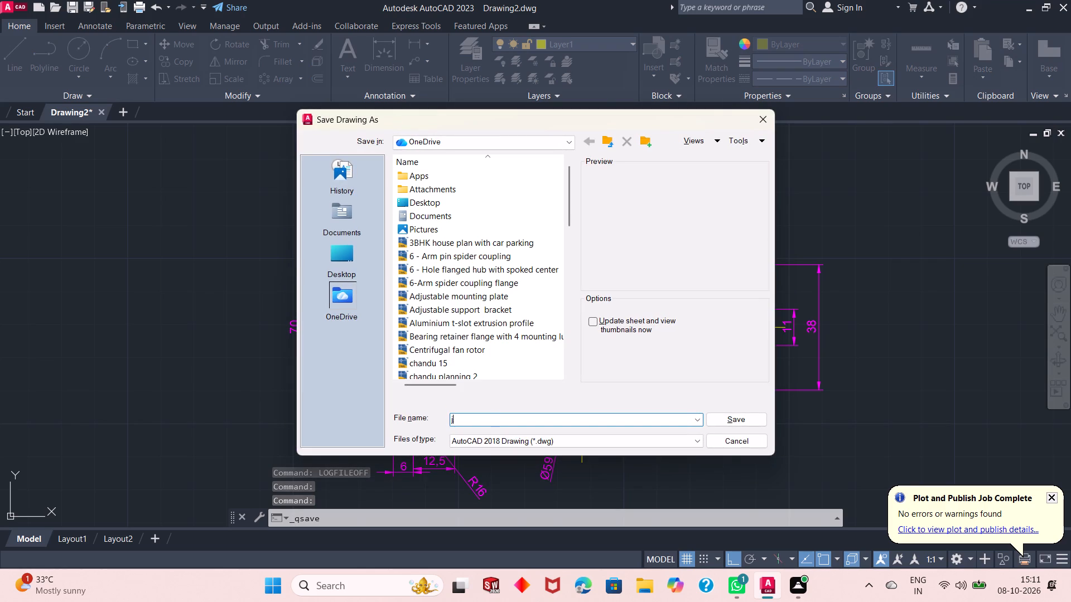
key("BackSpace")
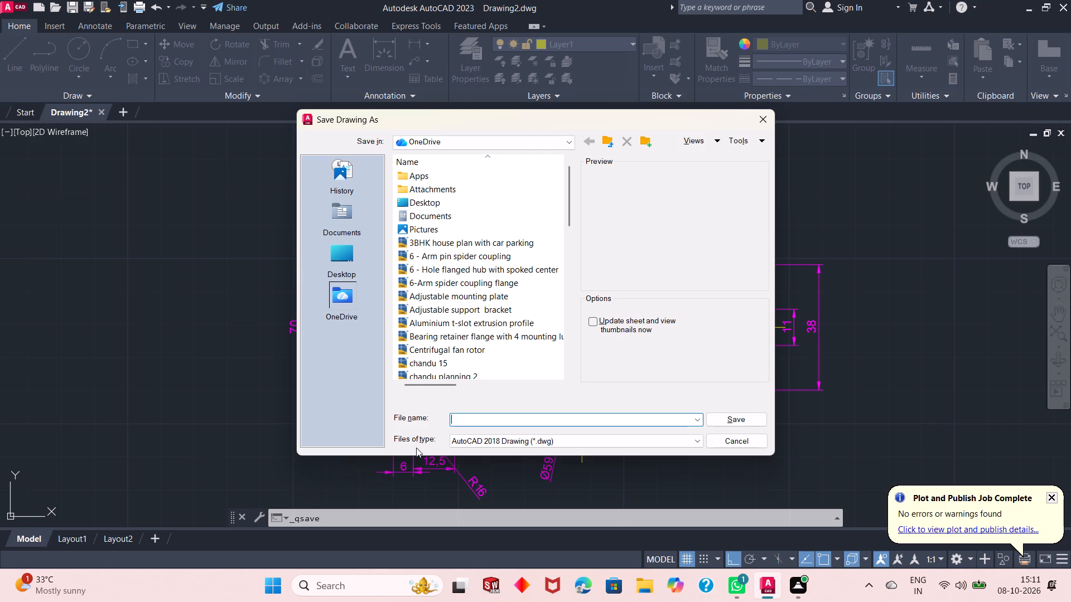
key("shift+a")
type("djustb")
key("BackSpace")
type("able")
key("space")
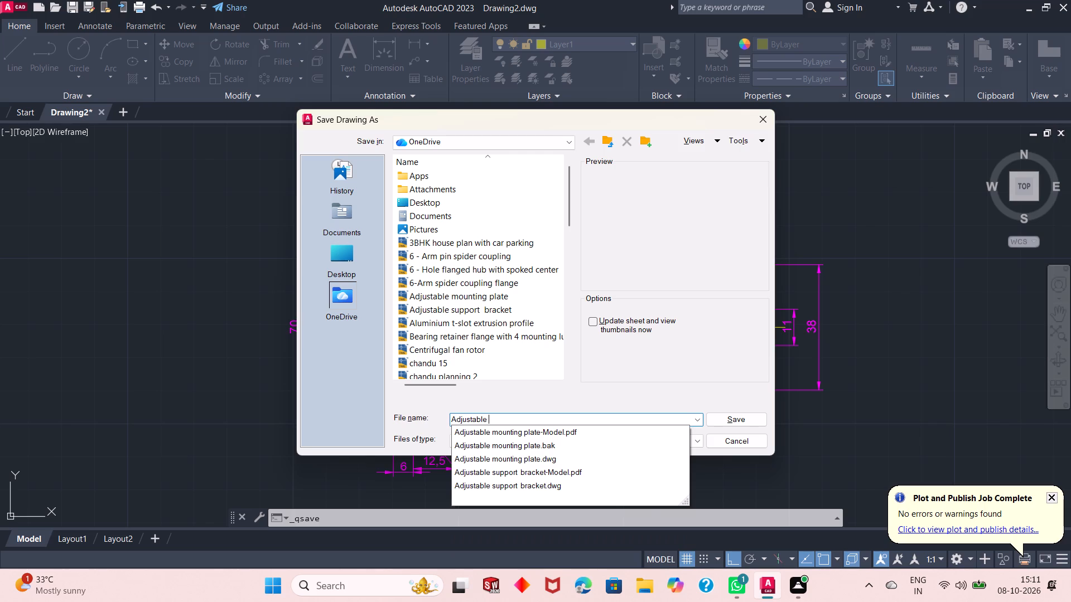
type("locking")
key("space")
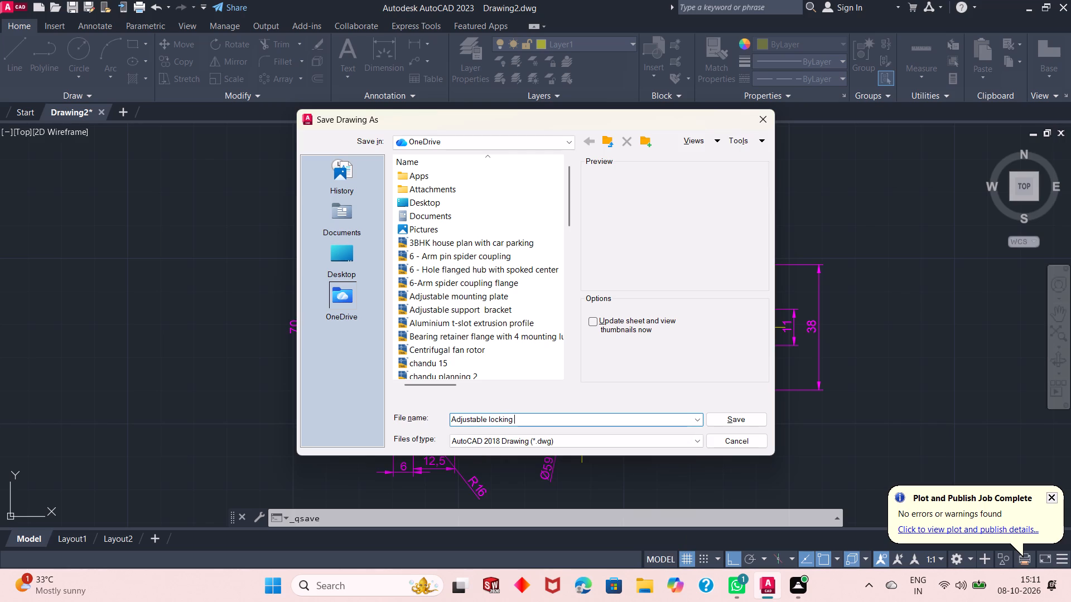
type("lever")
left_click(350, 297)
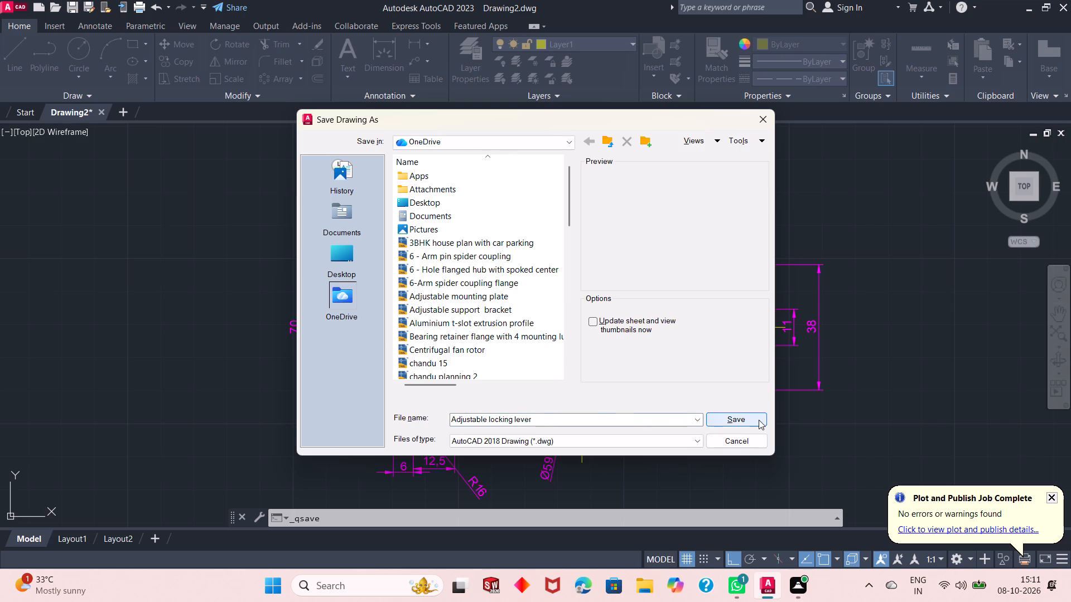
left_click(759, 420)
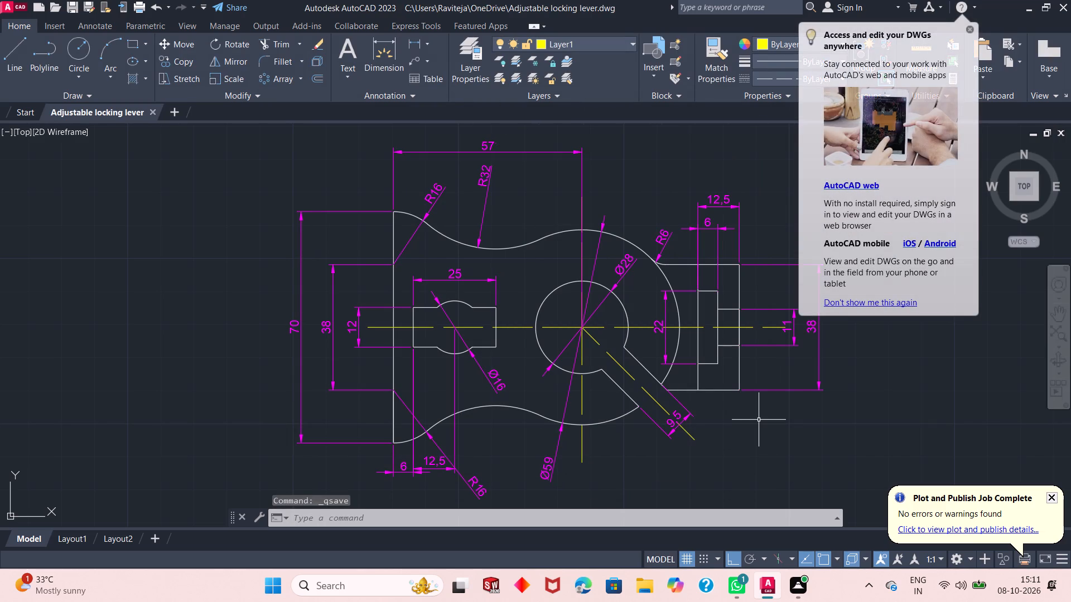
Set up a plot with DWG To PDF.pc3 on ISO expand A4 (297.00 x 210.00 MM) paper, landscape orientation, with the plot centred.
type("plo")
key("Return")
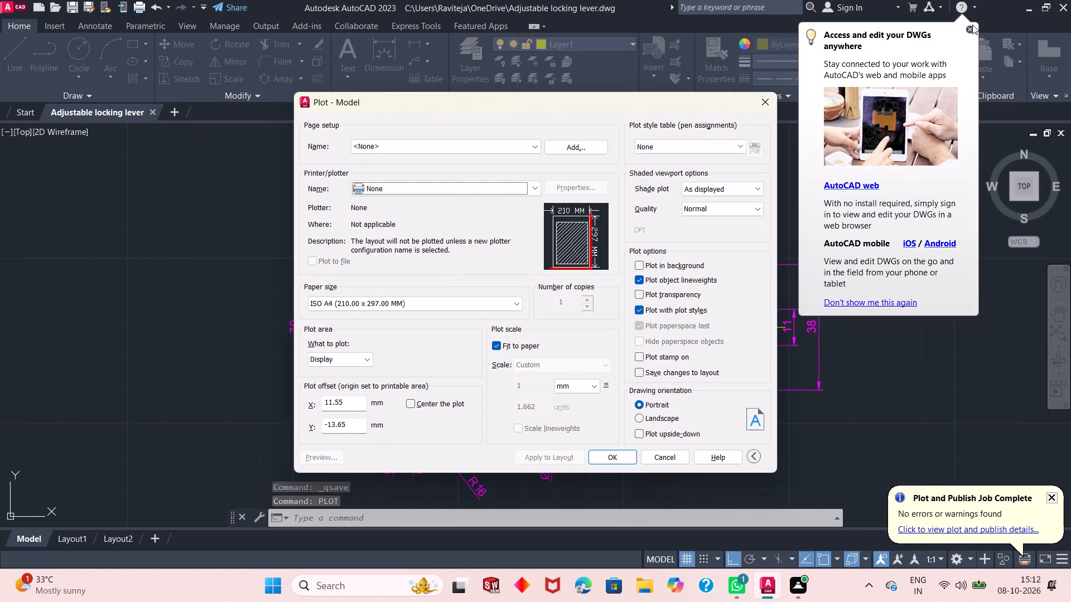
left_click(973, 26)
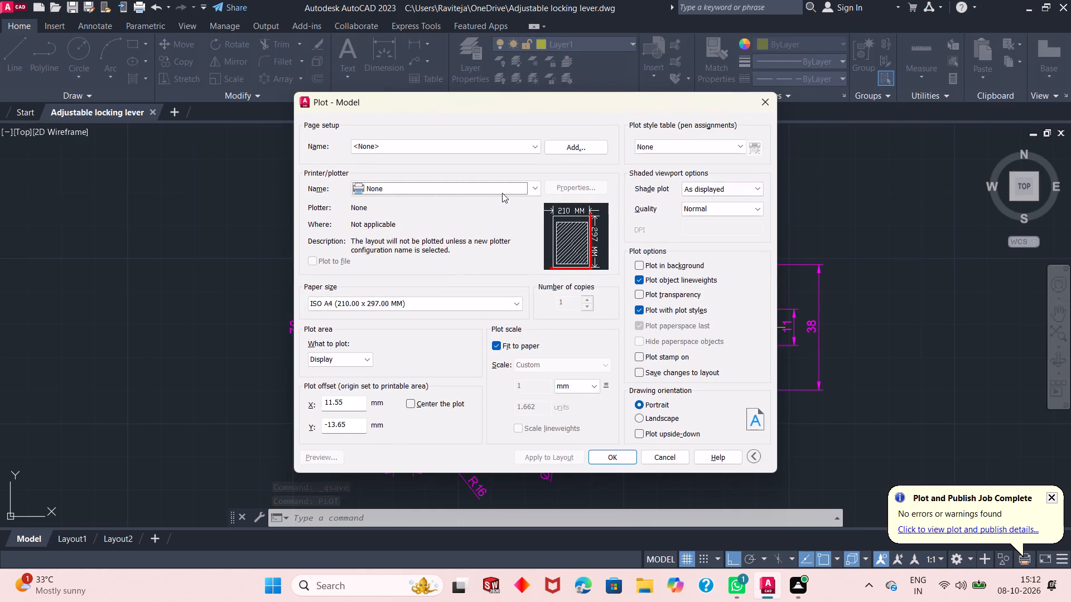
left_click(500, 192)
left_click(434, 320)
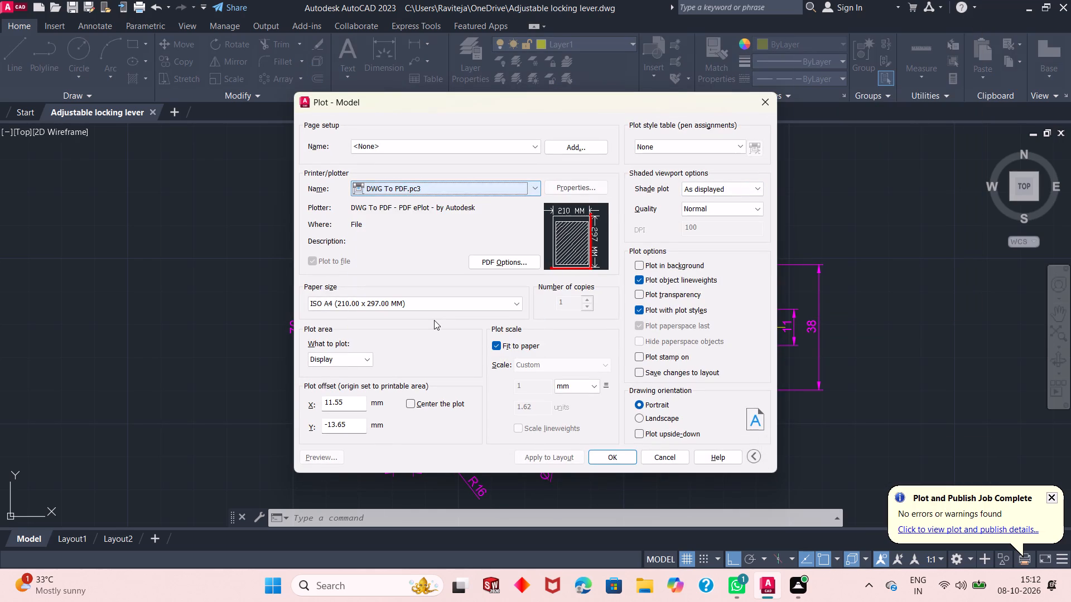
left_click(462, 303)
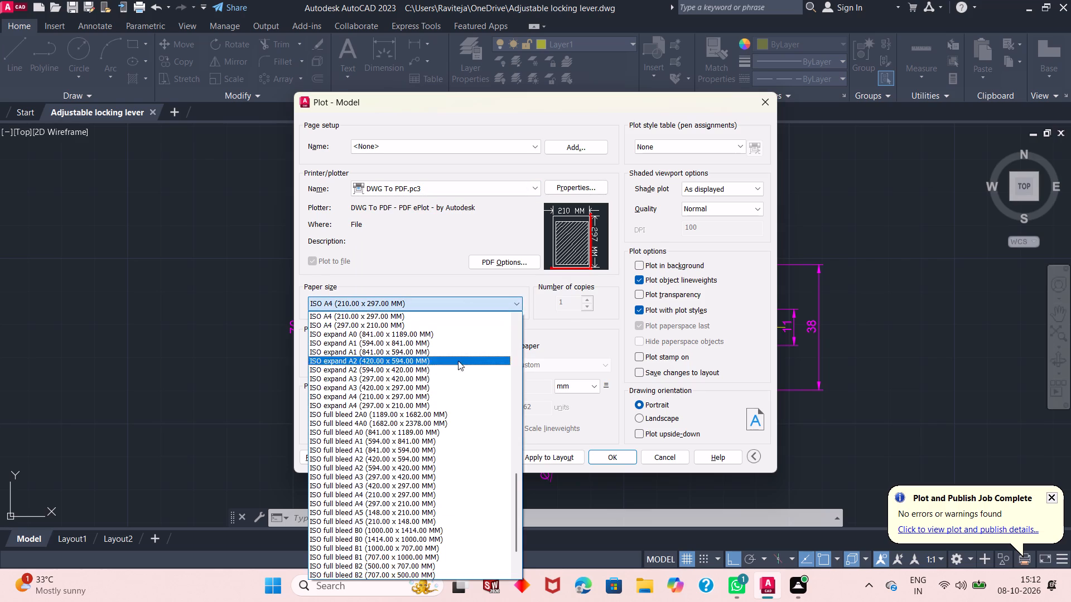
left_click(324, 401)
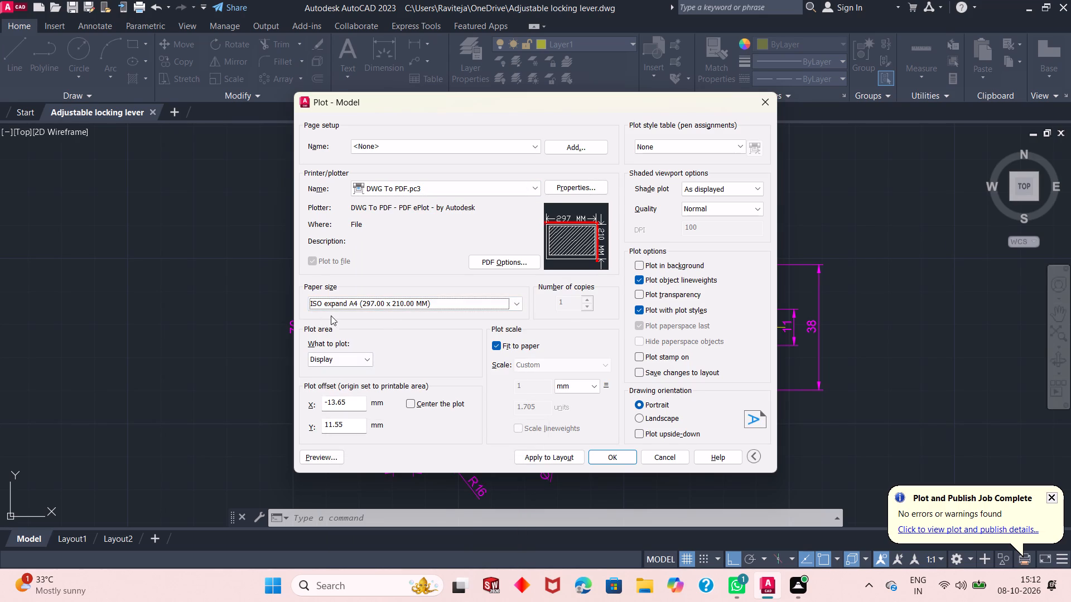
left_click(640, 416)
left_click(448, 405)
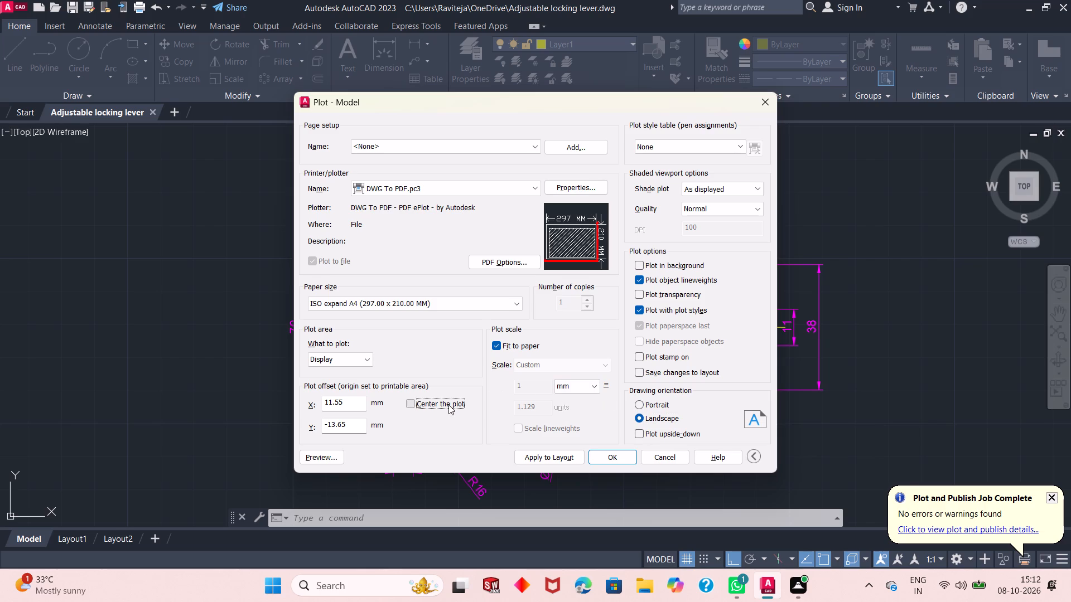
Set the plot area to a window enclosing the whole part with all its dimensions and centre lines.
left_click(364, 356)
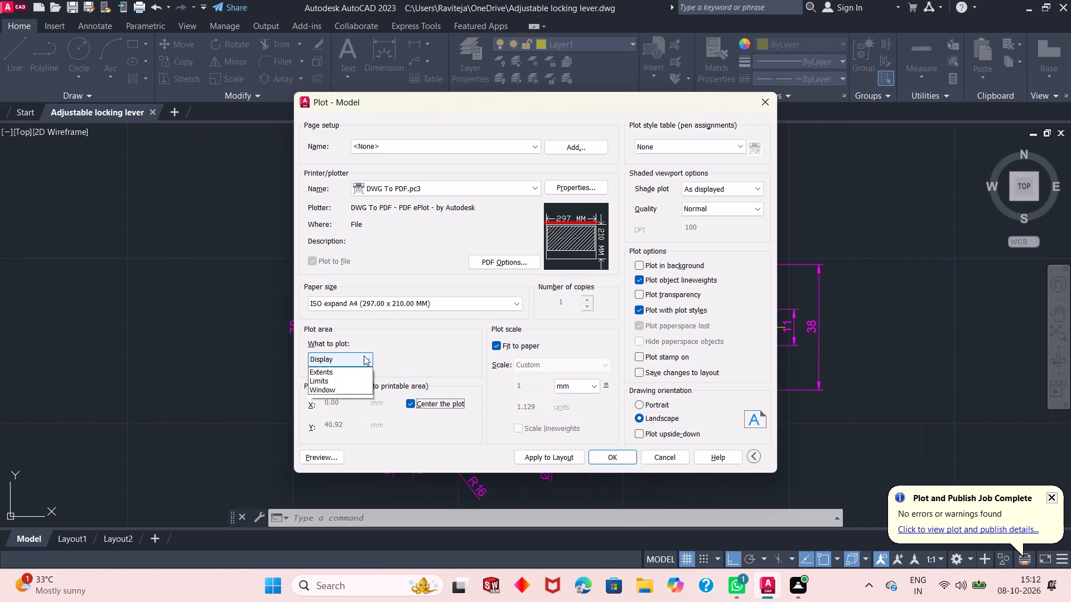
left_click(359, 396)
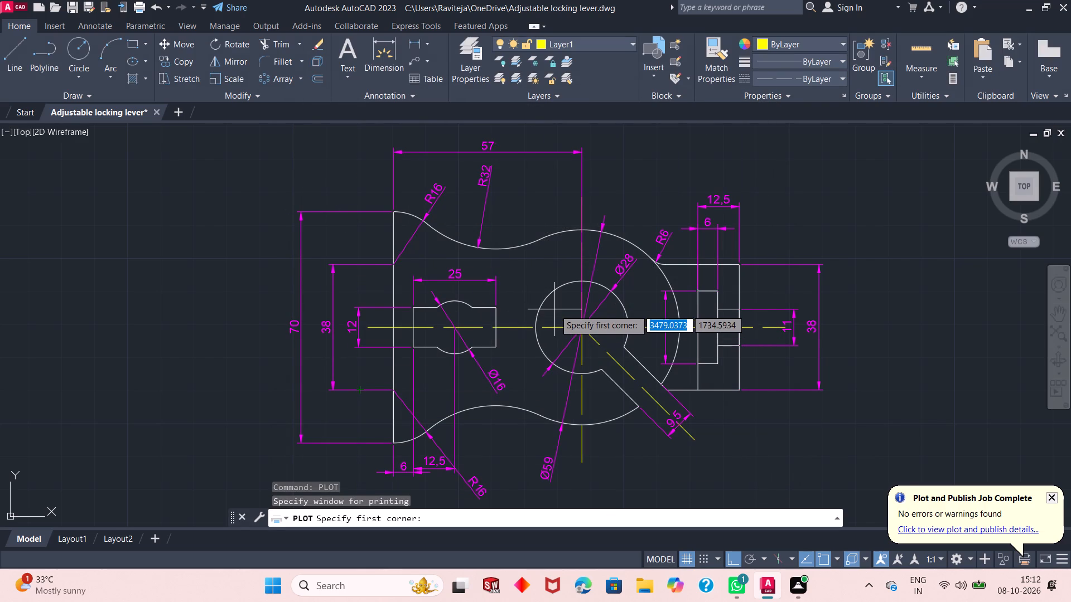
scroll(554, 309, "down", 1)
left_click(346, 188)
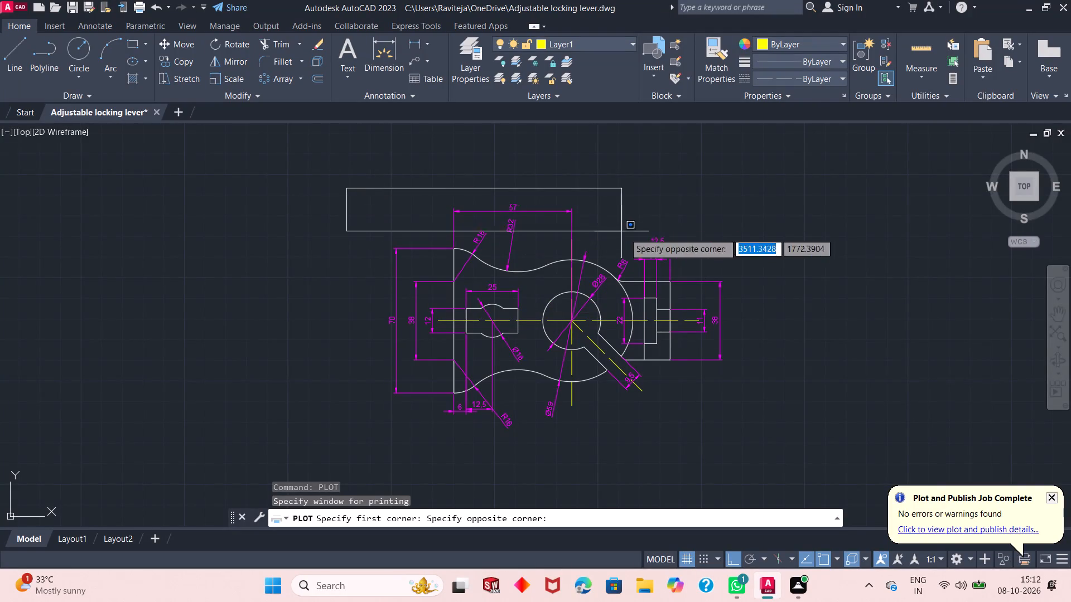
left_click(758, 450)
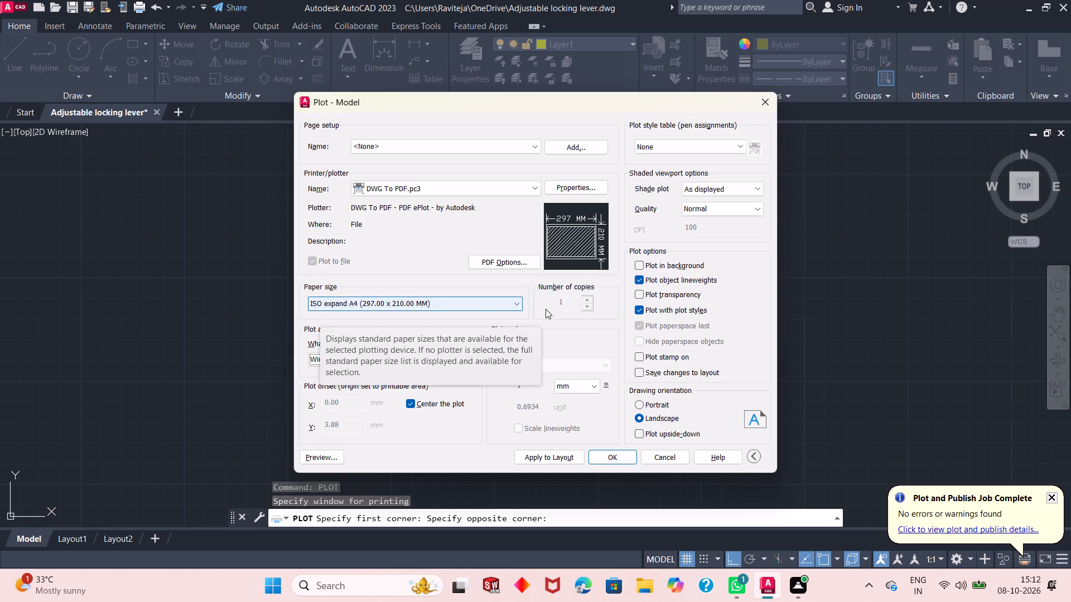
Plot the drawing to Adjustable locking lever-Model.pdf in the OneDrive folder and close the resulting PDF.
left_click(617, 460)
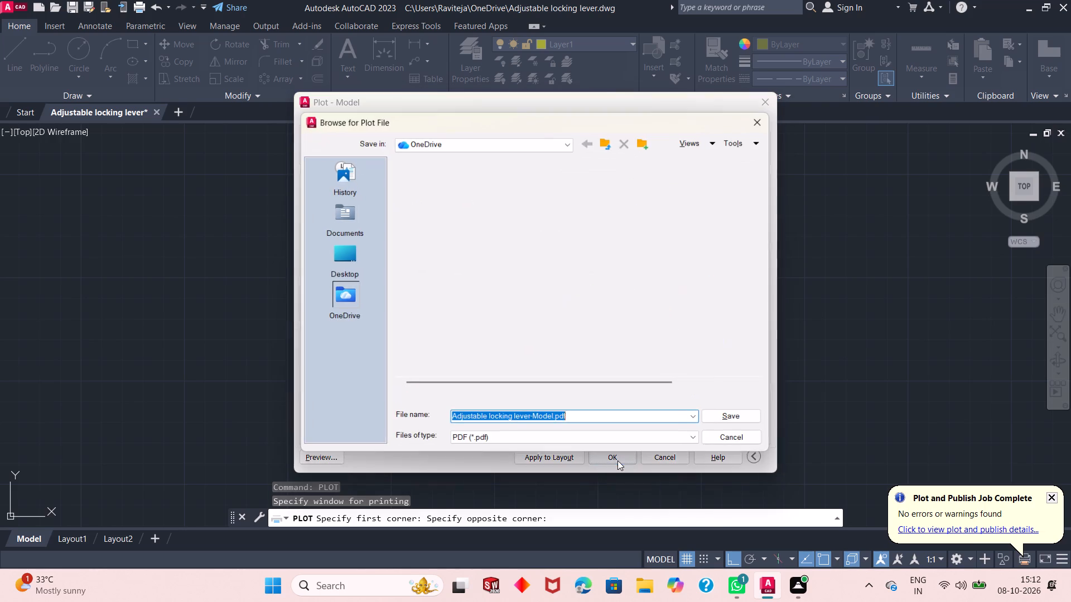
left_click(336, 304)
left_click(732, 421)
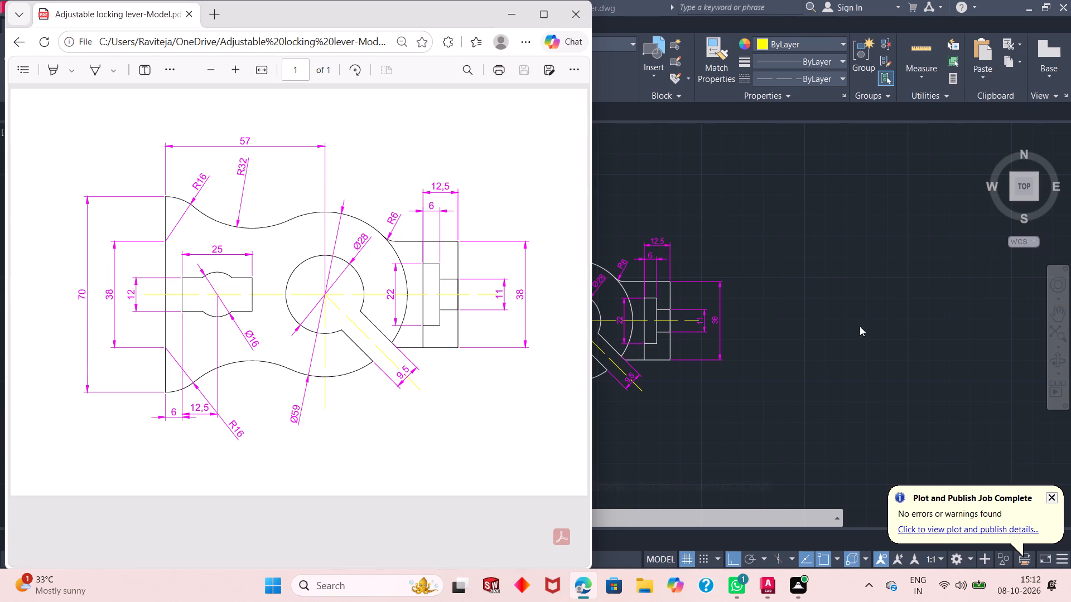
left_click(570, 16)
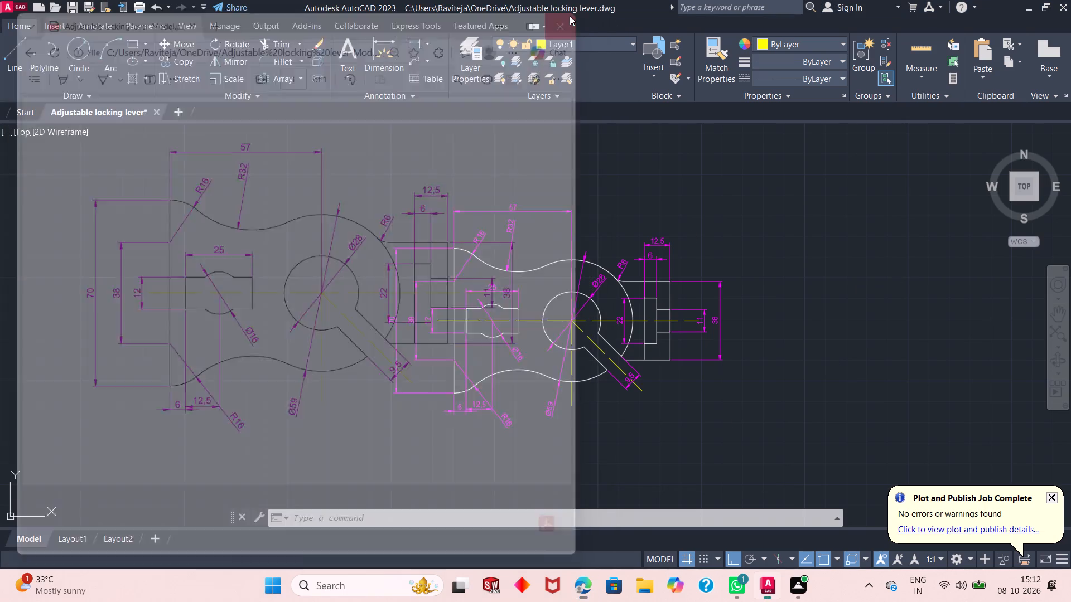